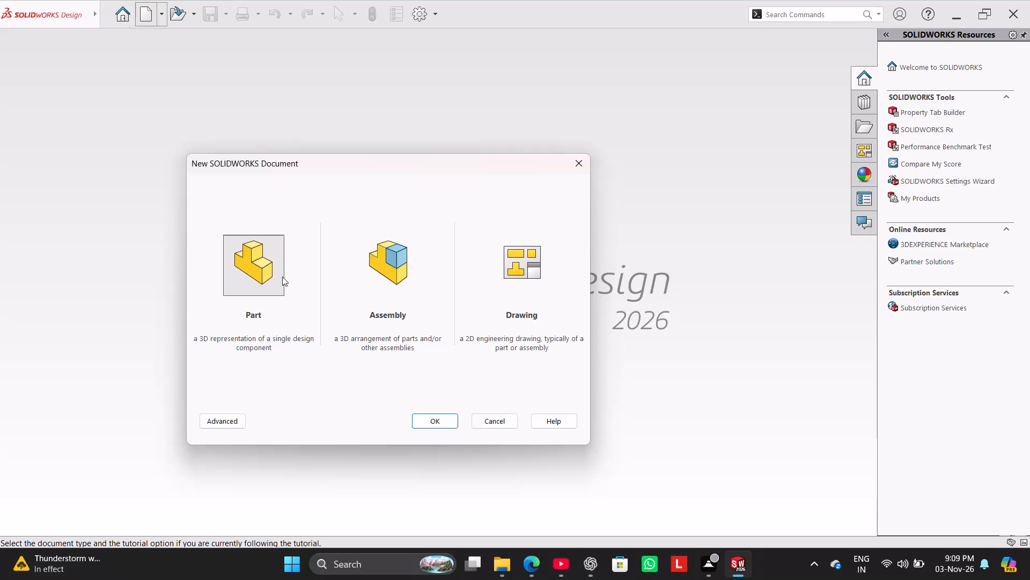
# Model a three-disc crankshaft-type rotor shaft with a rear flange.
# Create a new part document.
pyautogui.click(282, 277)
pyautogui.click(430, 423)
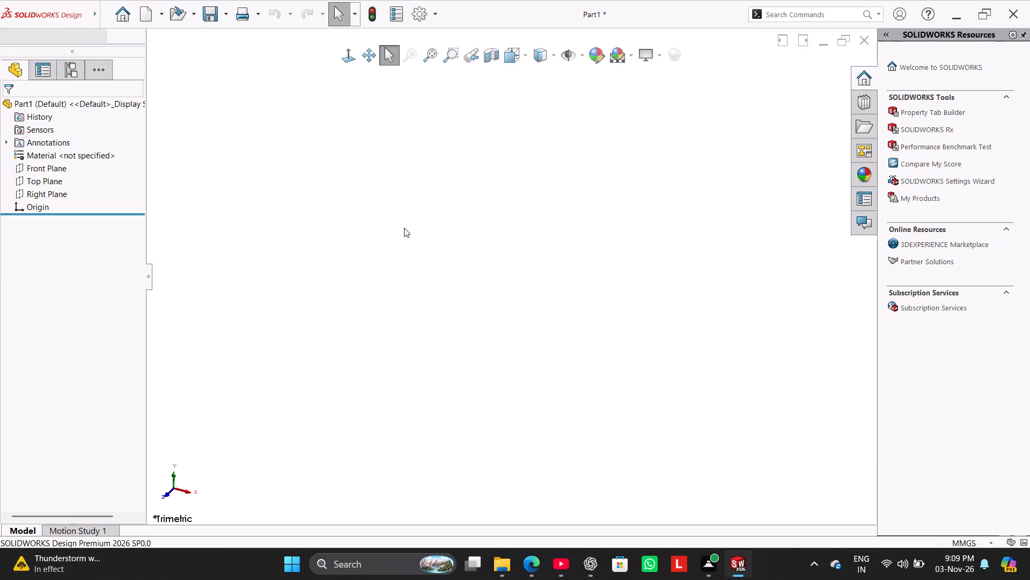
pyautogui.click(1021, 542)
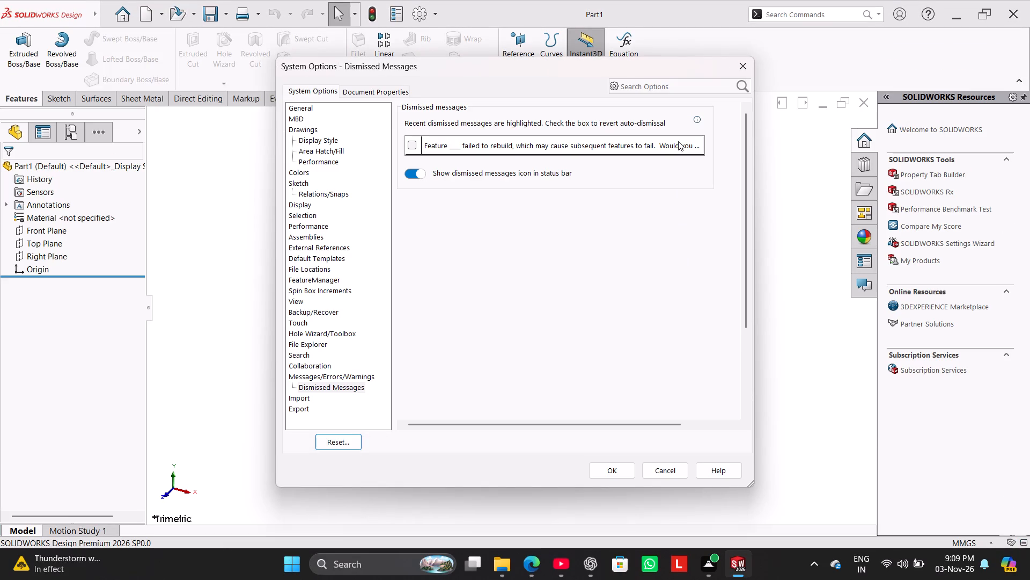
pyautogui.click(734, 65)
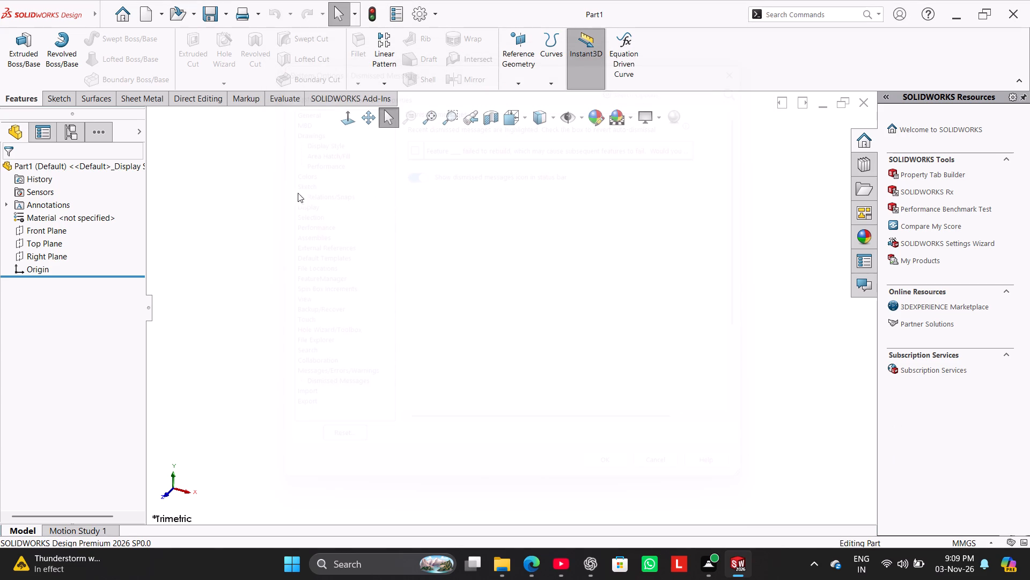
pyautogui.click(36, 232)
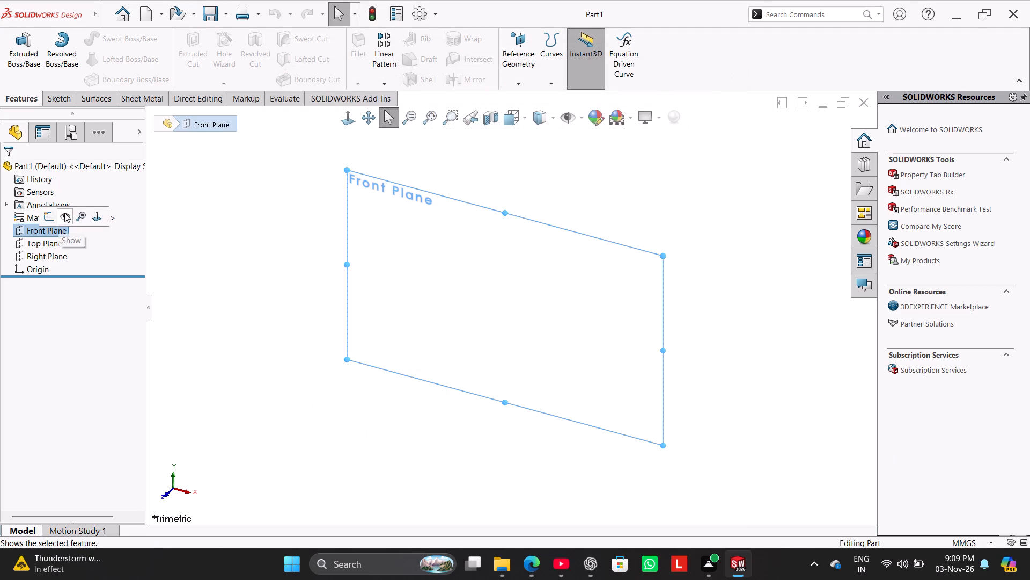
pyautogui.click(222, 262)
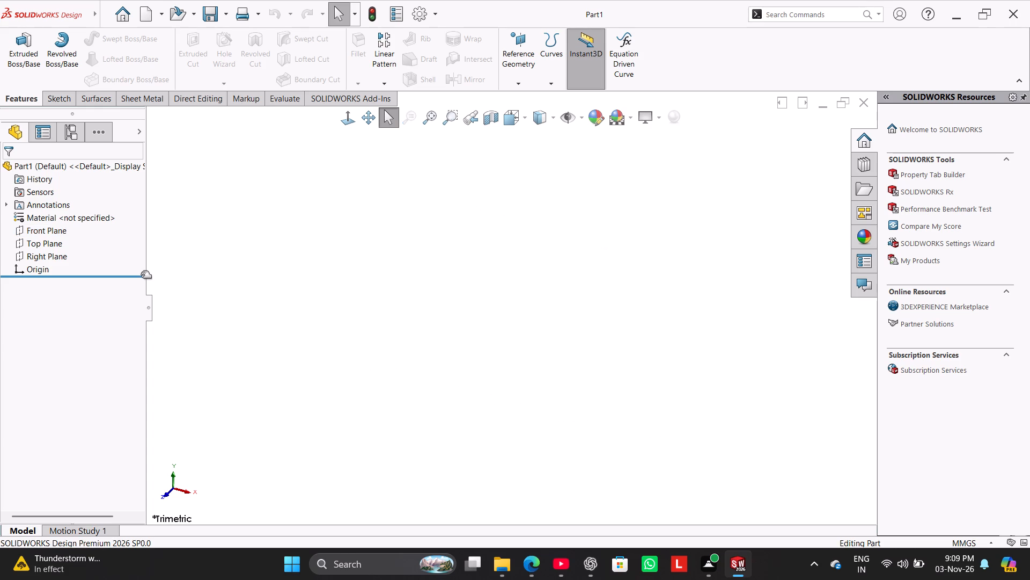
# Sketch a circle centred on the origin on the Right Plane, with a radius of about 40 mm.
pyautogui.click(60, 253)
pyautogui.click(72, 240)
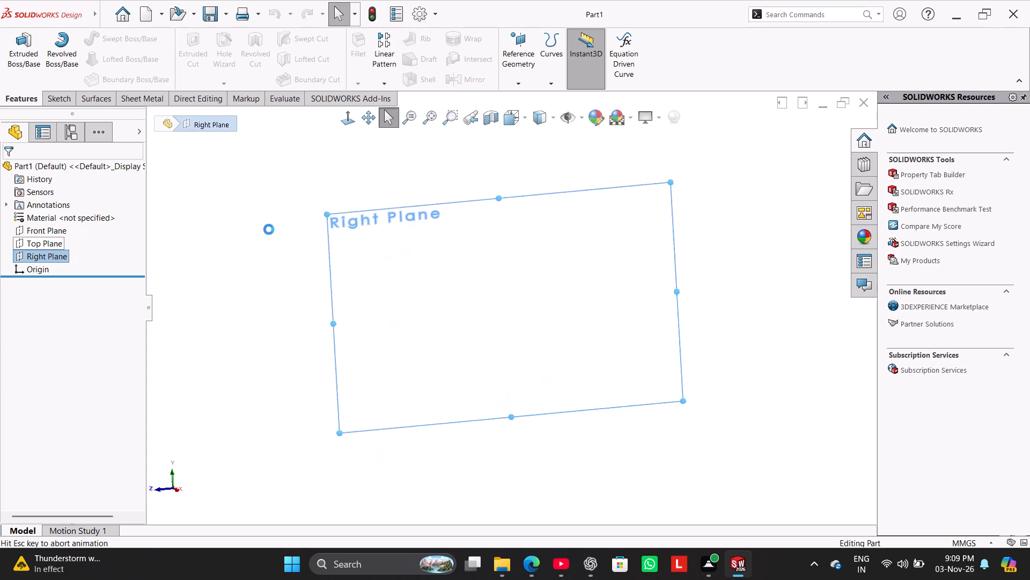
pyautogui.click(273, 241)
pyautogui.click(115, 37)
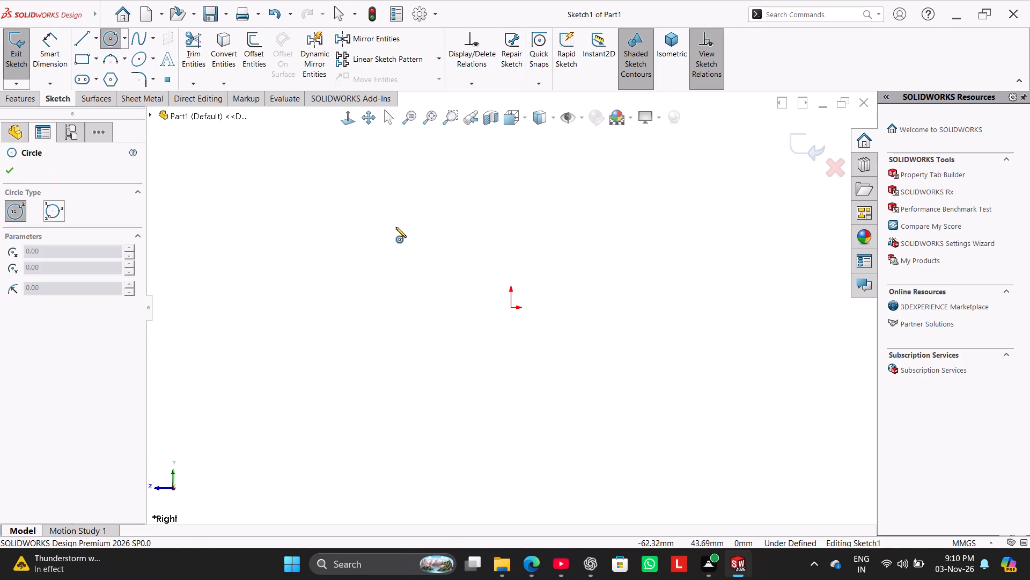
pyautogui.click(511, 308)
pyautogui.click(538, 376)
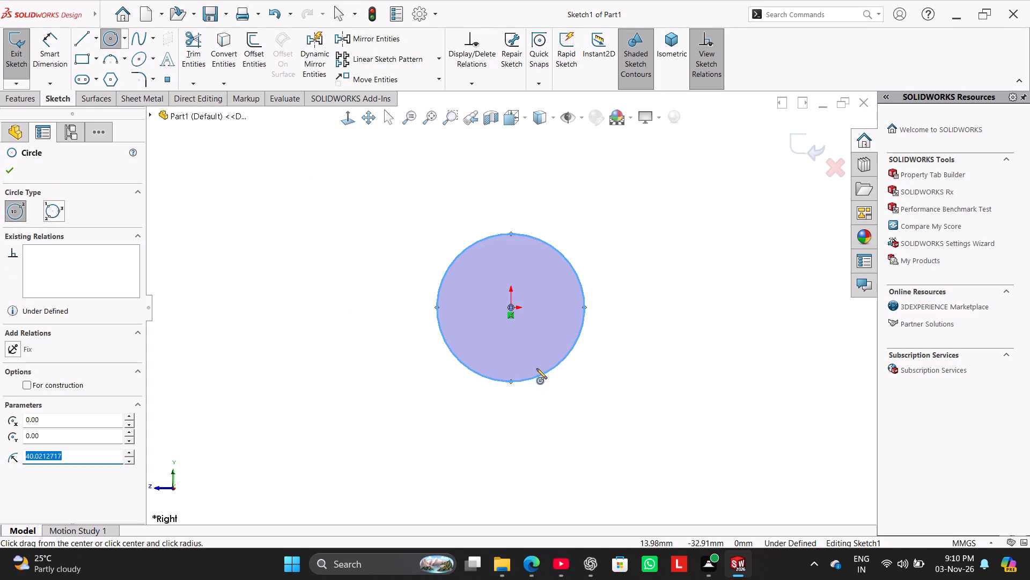
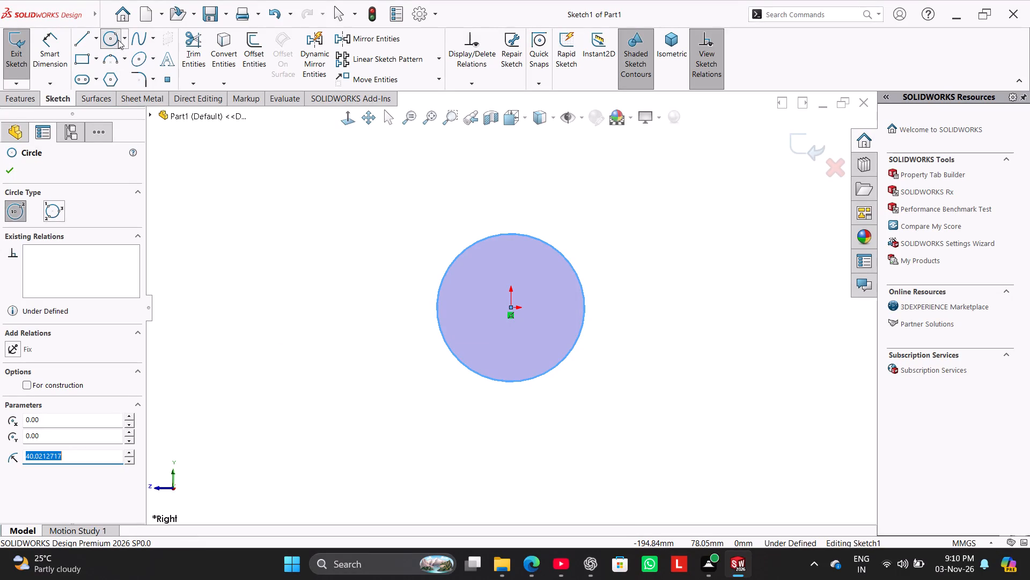
# Dimension the circle centred on the origin with a diameter of 55 mm.
pyautogui.click(57, 53)
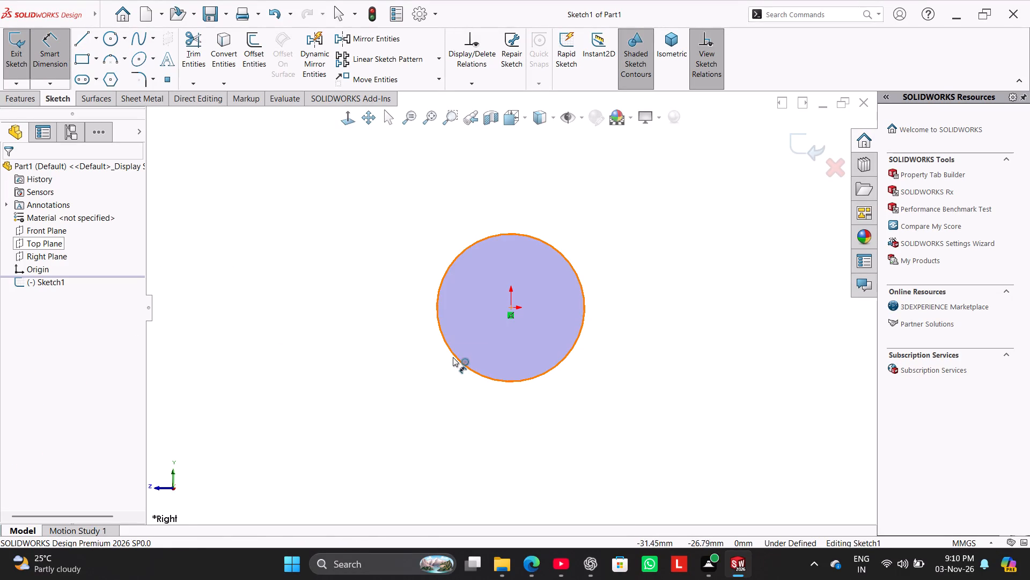
pyautogui.moveTo(453, 357); pyautogui.dragTo(443, 364)
pyautogui.click(404, 430)
pyautogui.write('55')
pyautogui.press('Return')
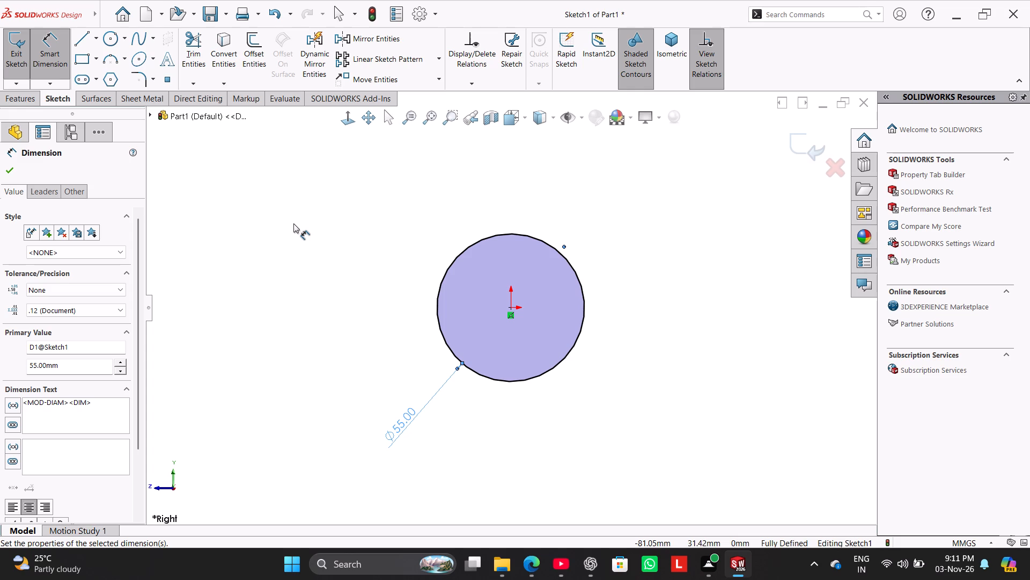
# Extrude the dimensioned circle from its sketch plane as a solid boss.
pyautogui.click(16, 103)
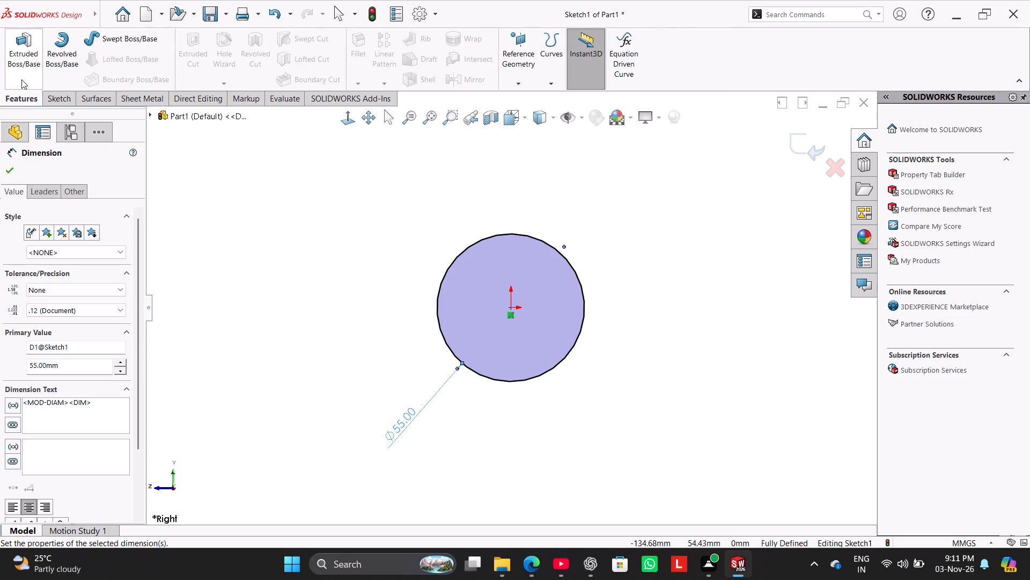
pyautogui.click(23, 67)
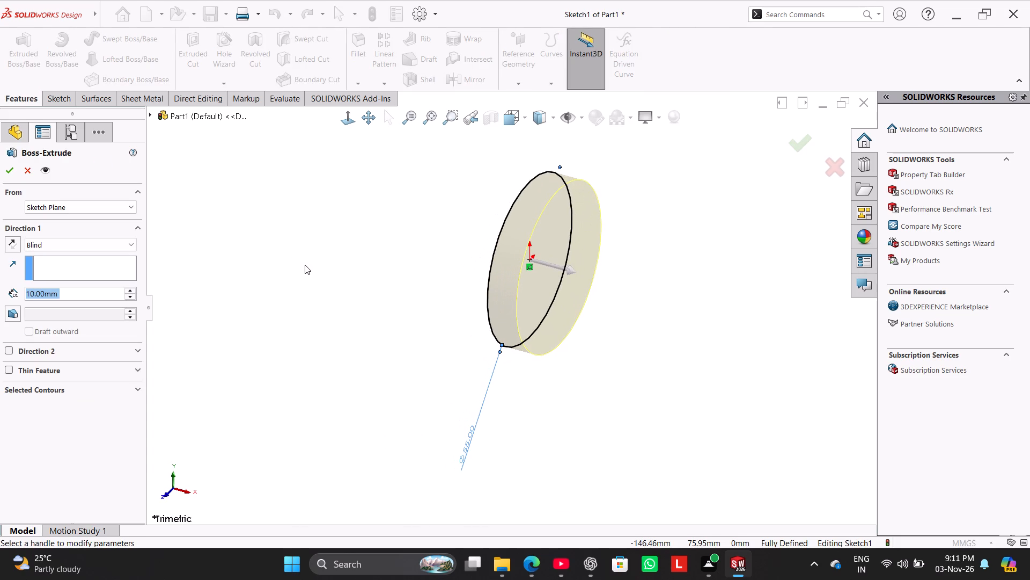
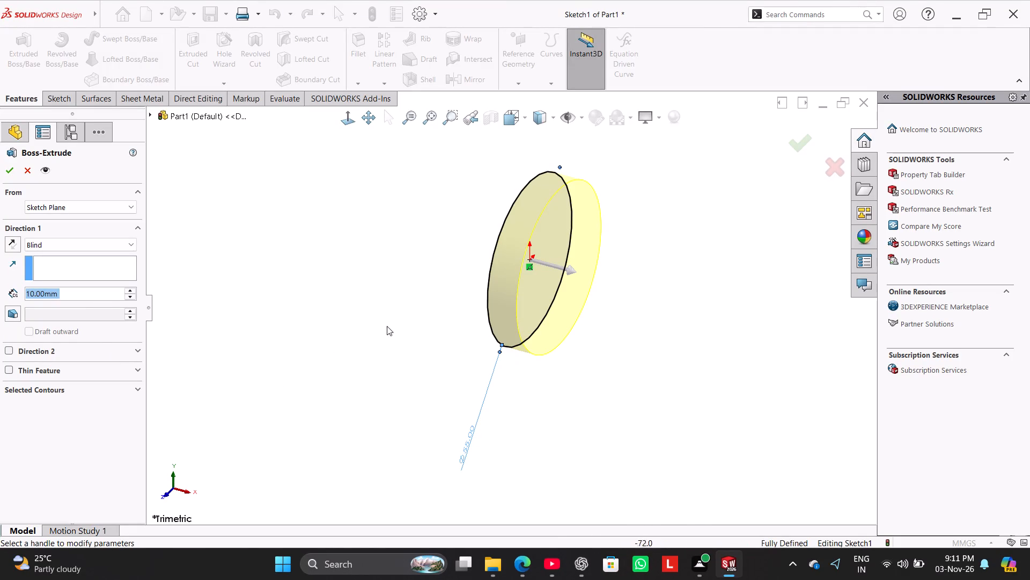
# Reverse the direction of the 55 mm circle's boss extrusion.
pyautogui.click(14, 245)
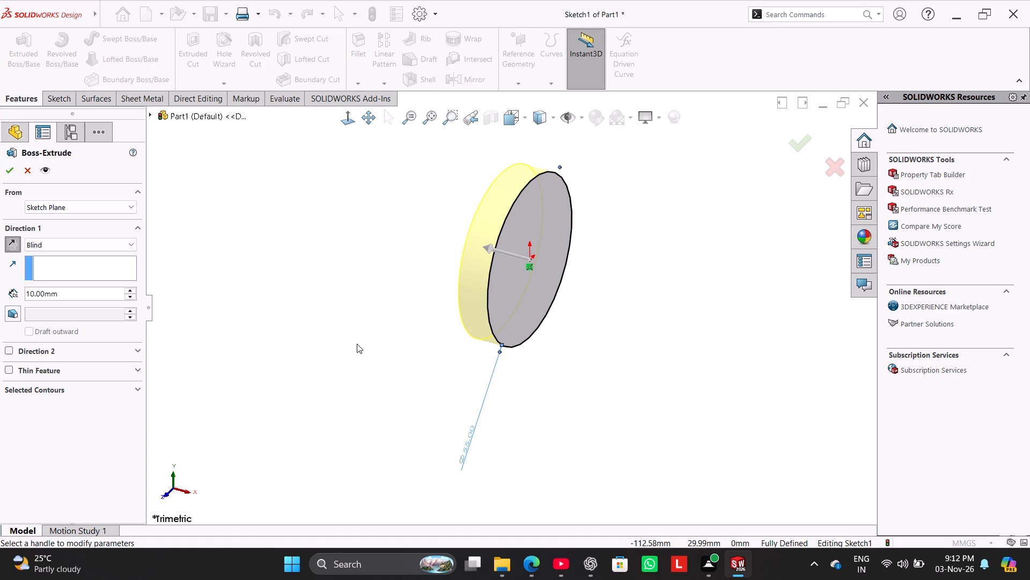
# Examine the reversed extrusion preview in an isometric view.
pyautogui.moveTo(388, 324); pyautogui.dragTo(379, 368, button='middle')
pyautogui.moveTo(373, 369); pyautogui.dragTo(453, 268, button='right')
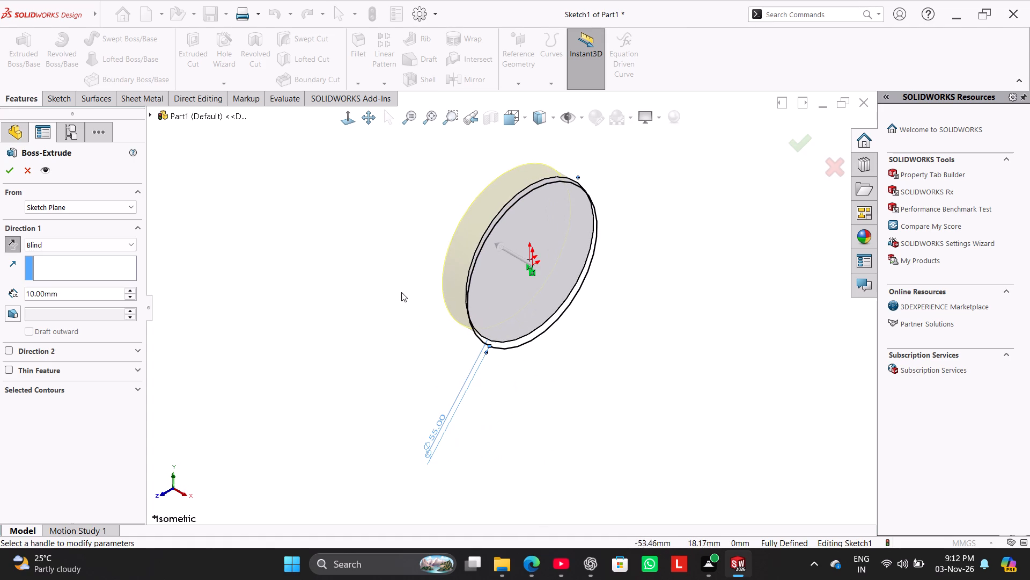
pyautogui.moveTo(411, 287); pyautogui.dragTo(414, 294, button='middle')
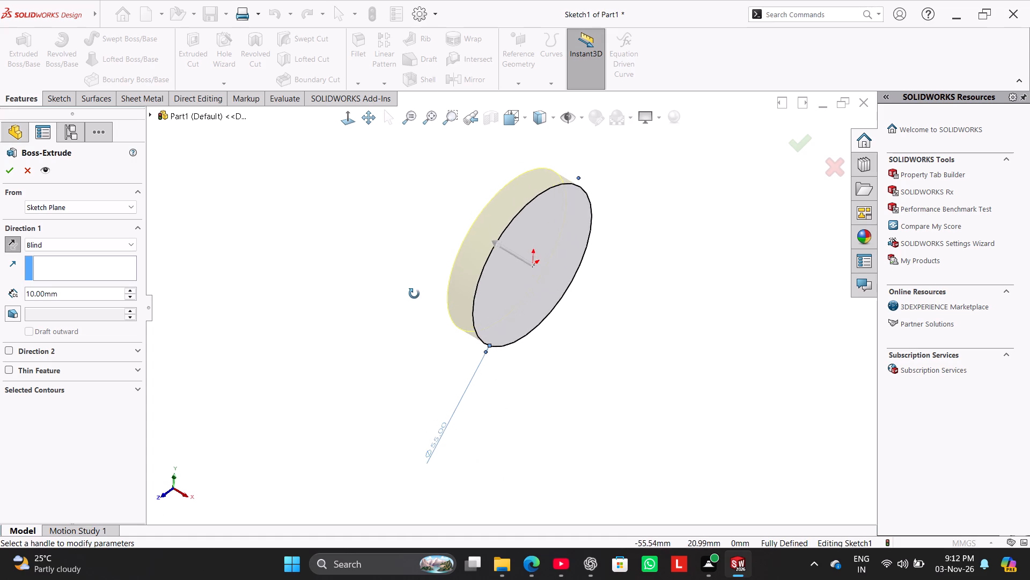
pyautogui.moveTo(414, 294); pyautogui.dragTo(412, 272, button='middle')
pyautogui.moveTo(399, 295); pyautogui.dragTo(437, 246, button='right')
pyautogui.moveTo(382, 332); pyautogui.dragTo(371, 329, button='middle')
pyautogui.moveTo(371, 326); pyautogui.dragTo(410, 265, button='right')
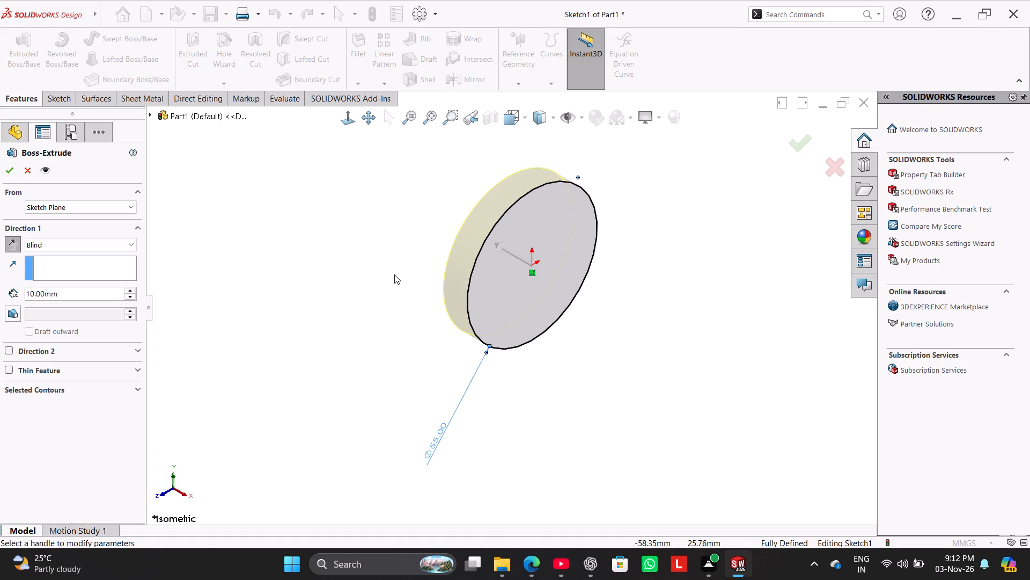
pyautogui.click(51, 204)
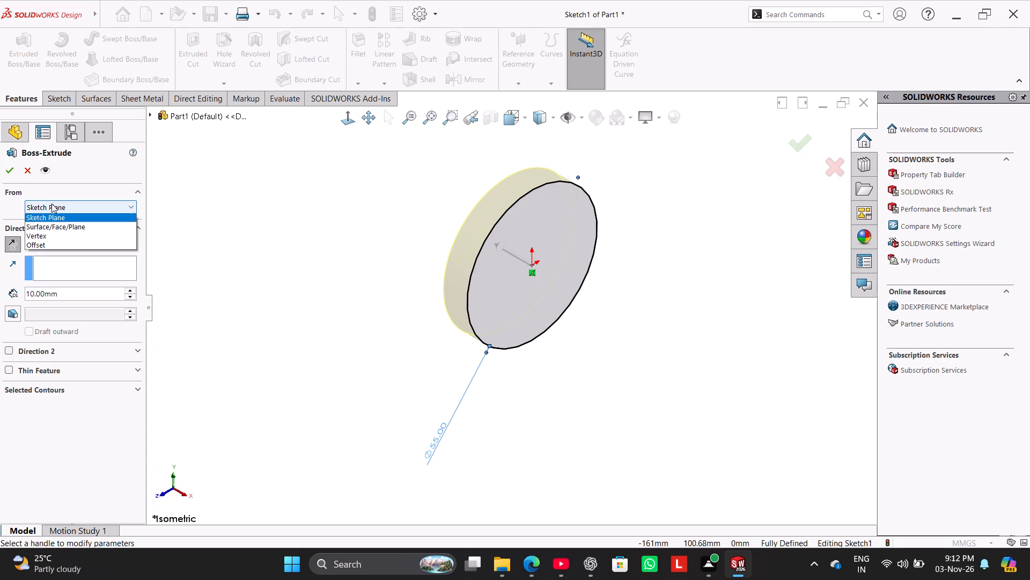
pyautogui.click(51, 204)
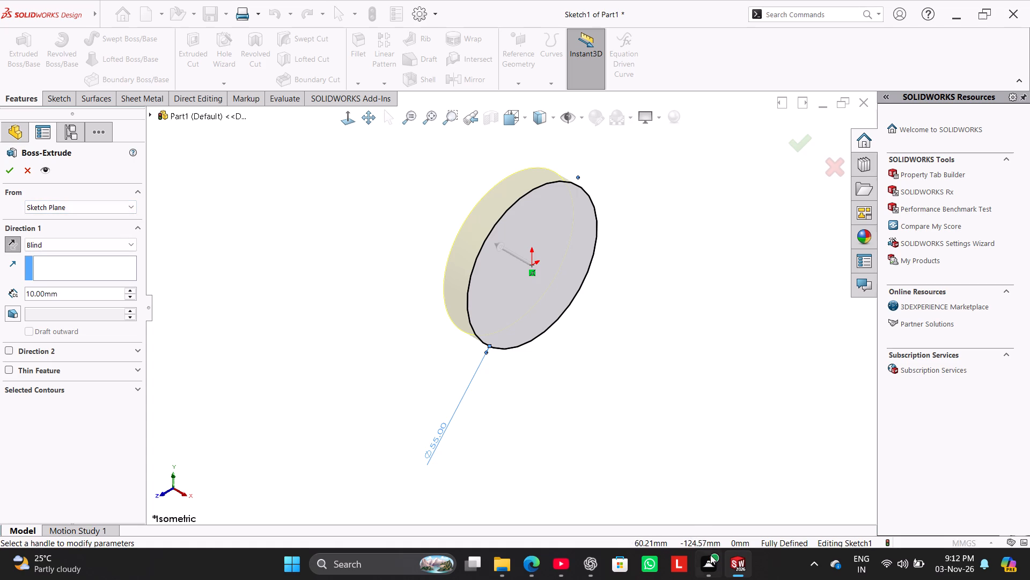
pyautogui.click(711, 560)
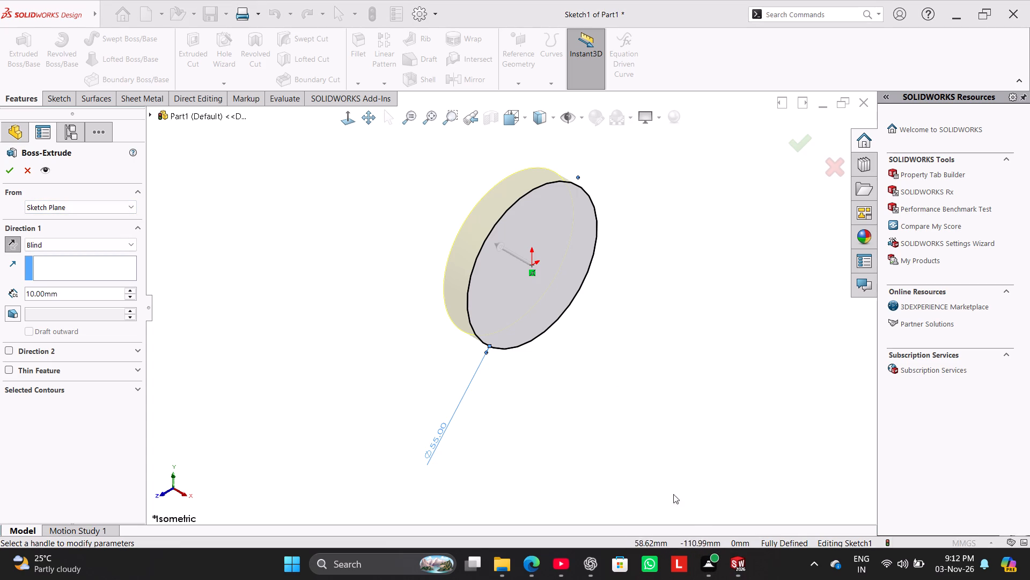
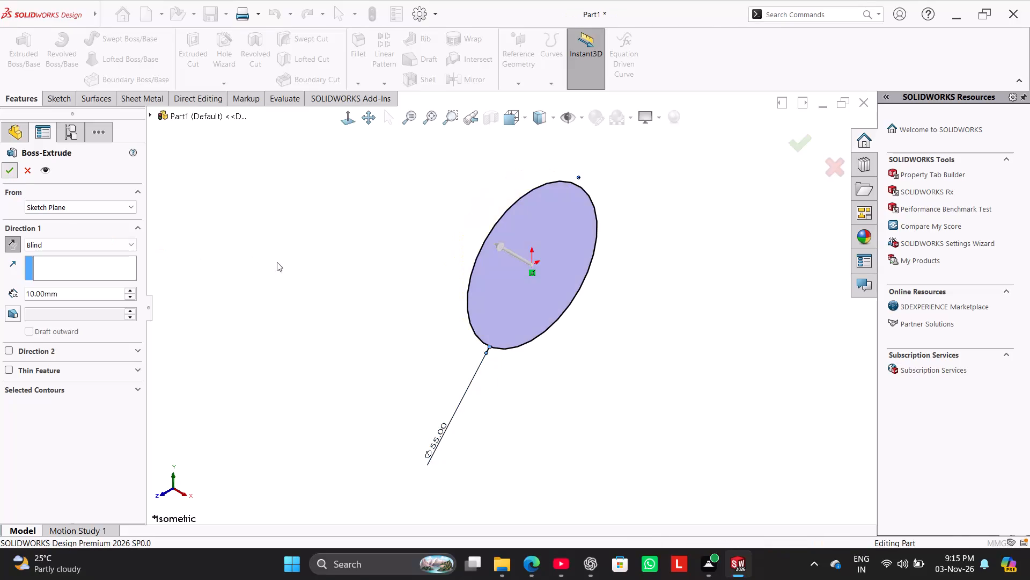
# On the cylindrical base's flat face opposite the Right Plane, sketch a circle of about 35.5 mm radius centred on the origin.
pyautogui.click(354, 284)
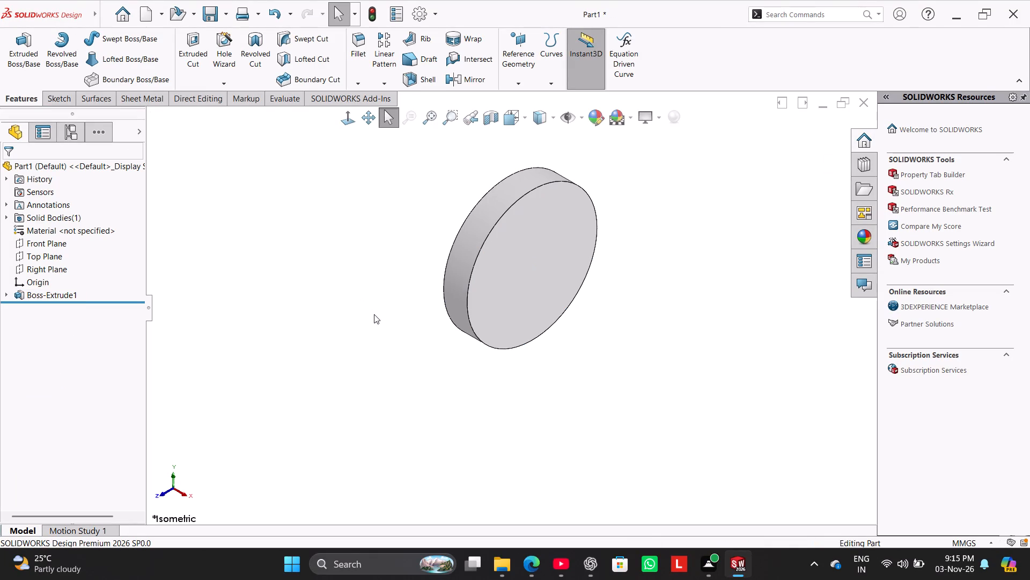
pyautogui.moveTo(379, 318); pyautogui.dragTo(431, 418, button='middle')
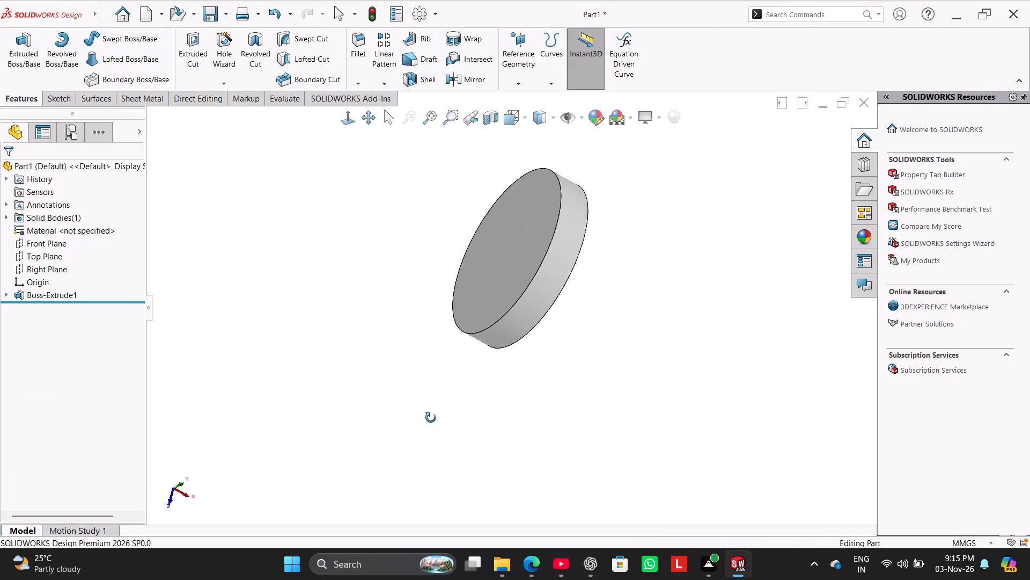
pyautogui.moveTo(431, 418); pyautogui.dragTo(430, 422, button='middle')
pyautogui.click(472, 279)
pyautogui.click(522, 250)
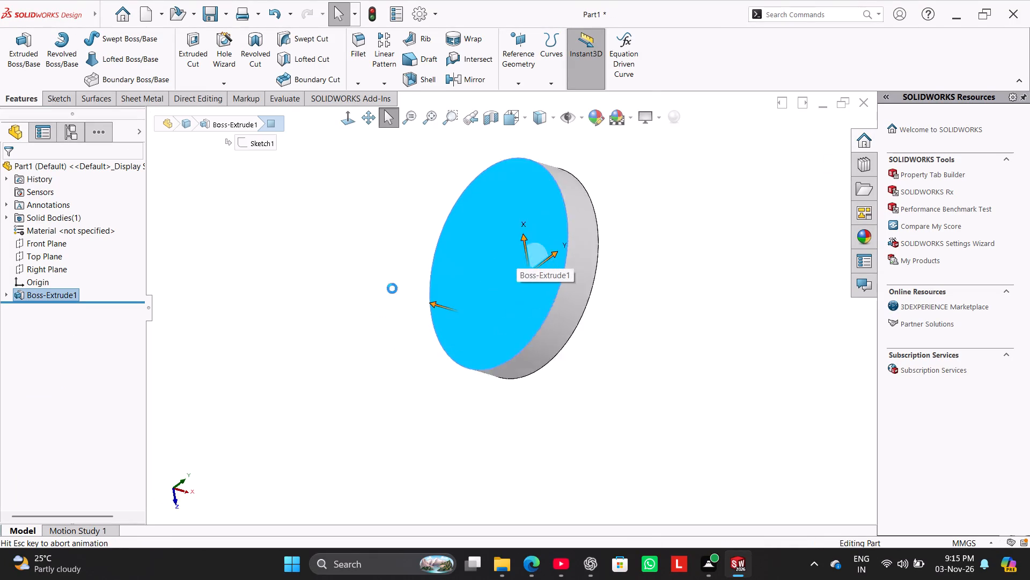
pyautogui.click(255, 264)
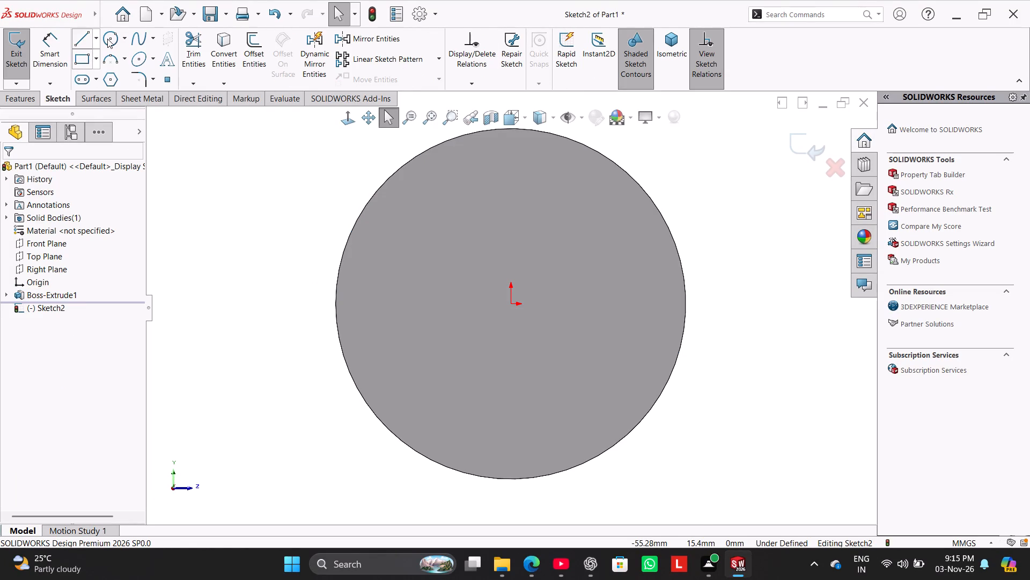
pyautogui.click(107, 39)
pyautogui.moveTo(511, 305); pyautogui.dragTo(513, 310)
pyautogui.click(660, 473)
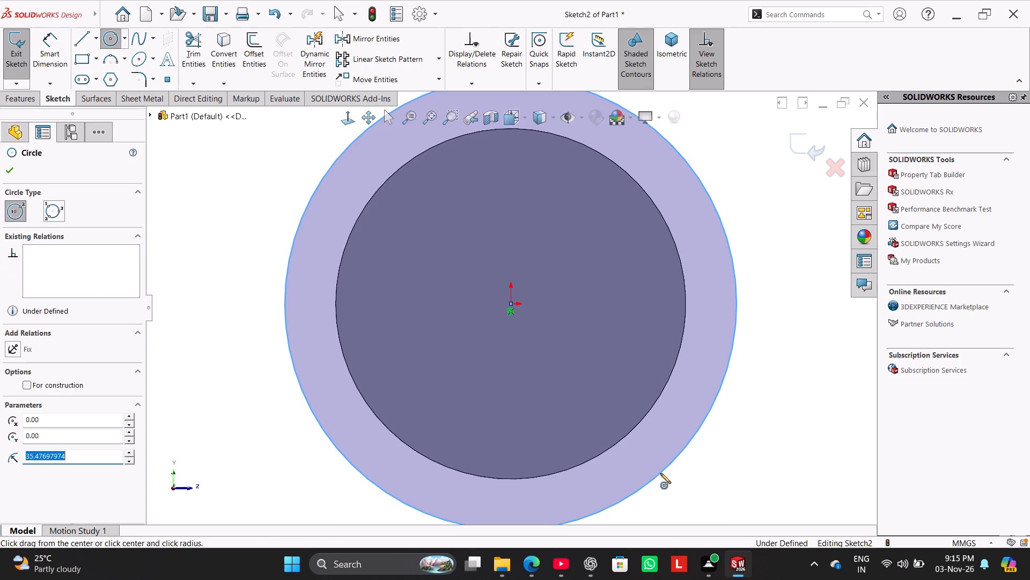
# Dimension the new circle's diameter as 102 mm.
pyautogui.click(46, 34)
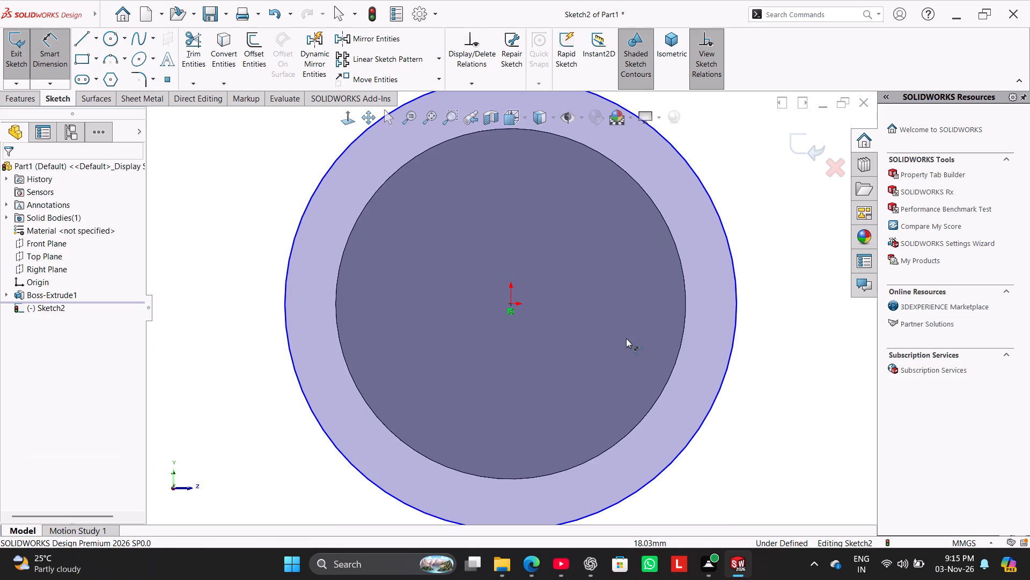
pyautogui.moveTo(699, 426); pyautogui.dragTo(714, 433)
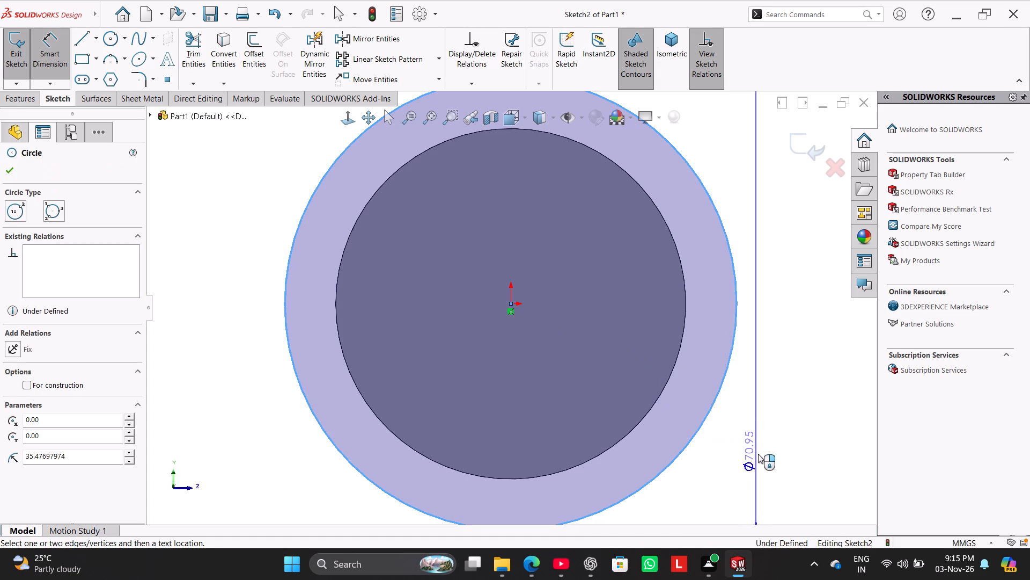
pyautogui.click(764, 453)
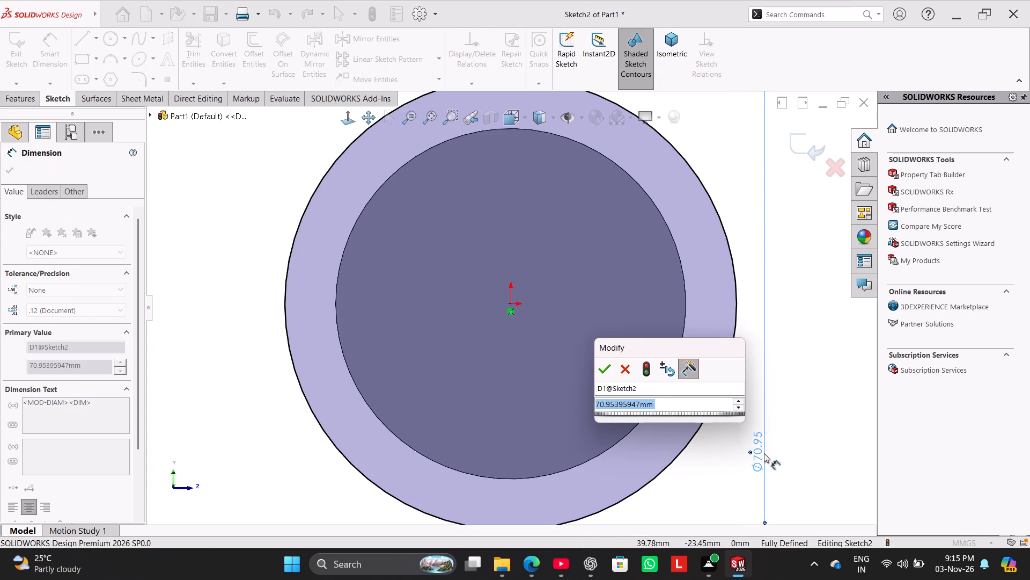
pyautogui.write('102')
pyautogui.press('Return')
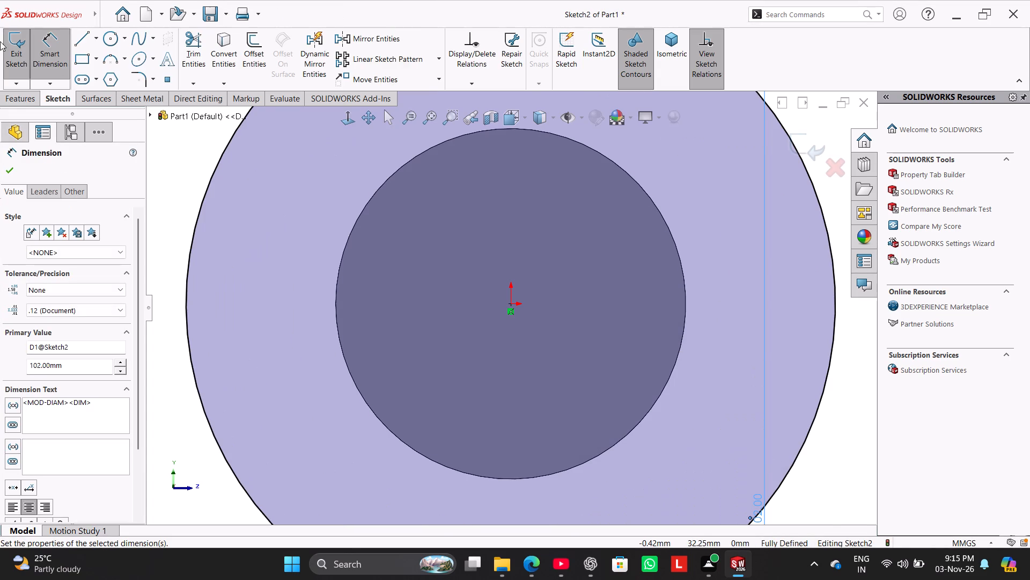
# Extrude the 102 mm circle as a 15 mm blind boss away from the base, merged with it.
pyautogui.click(22, 102)
pyautogui.click(25, 61)
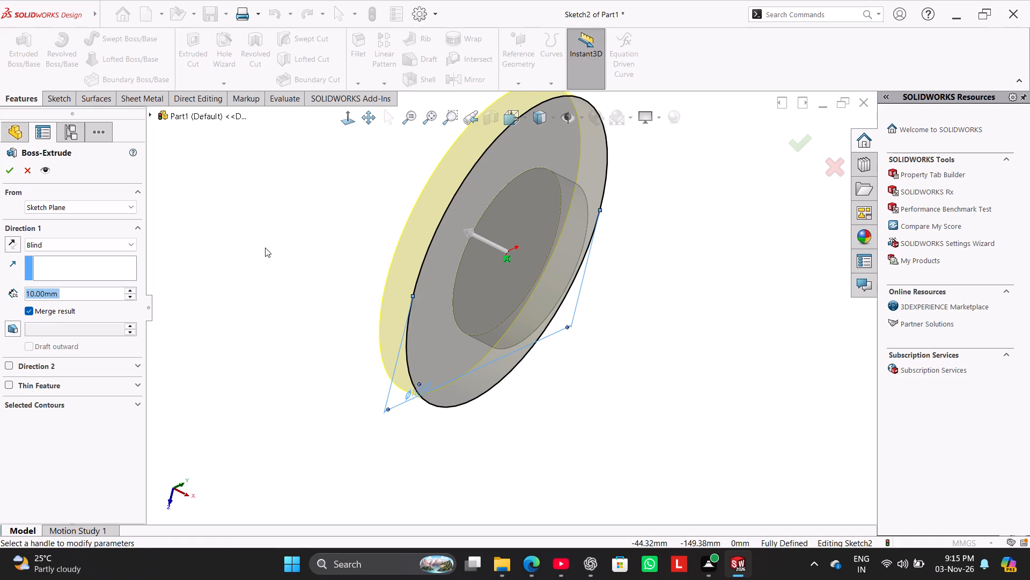
pyautogui.write('15')
pyautogui.press('Return')
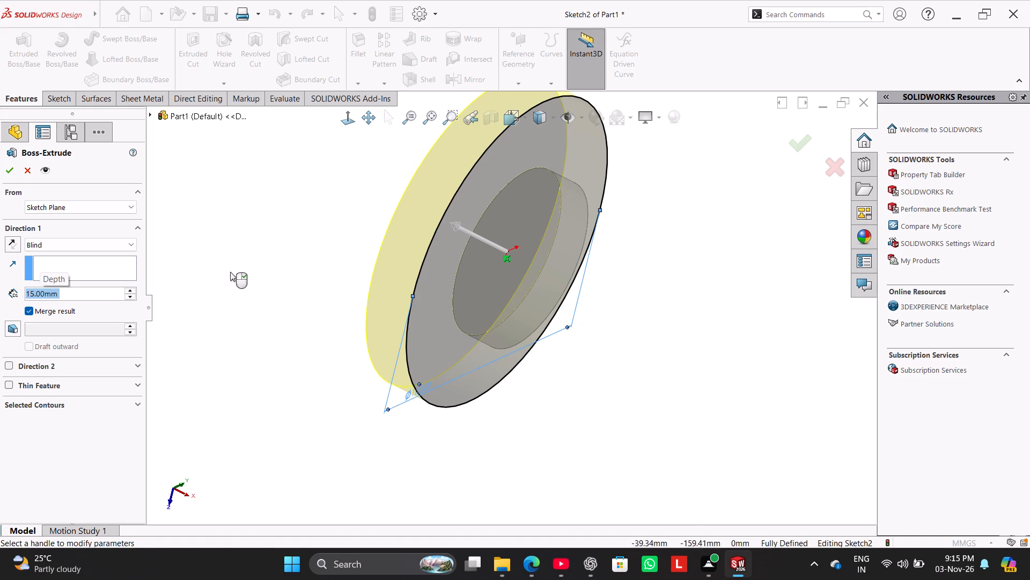
pyautogui.click(16, 170)
pyautogui.click(260, 261)
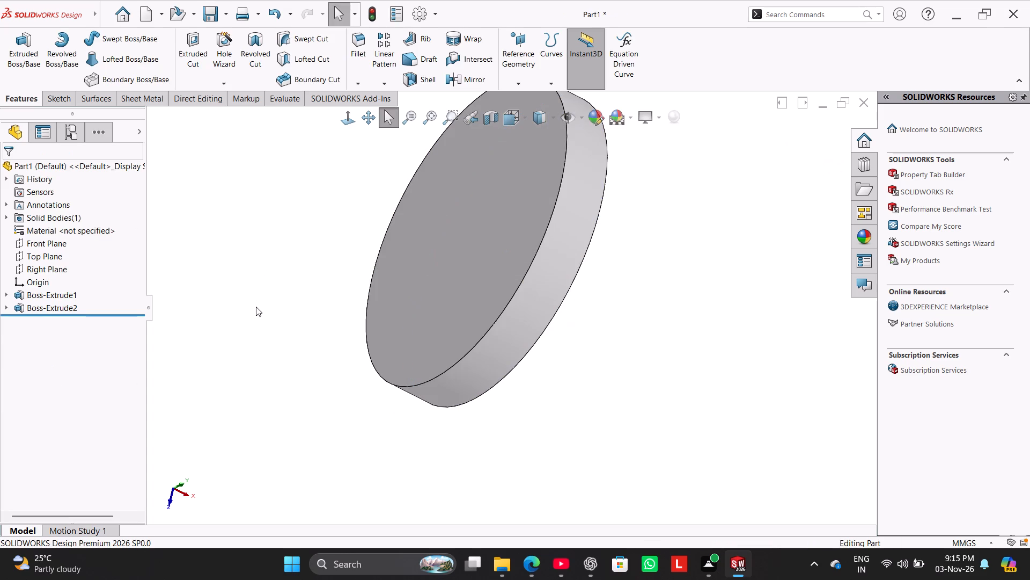
# On the outer flat face of the 102 mm disc, sketch a circle of about 20 mm radius centred on the origin.
pyautogui.moveTo(256, 307); pyautogui.dragTo(232, 311, button='middle')
pyautogui.click(225, 325)
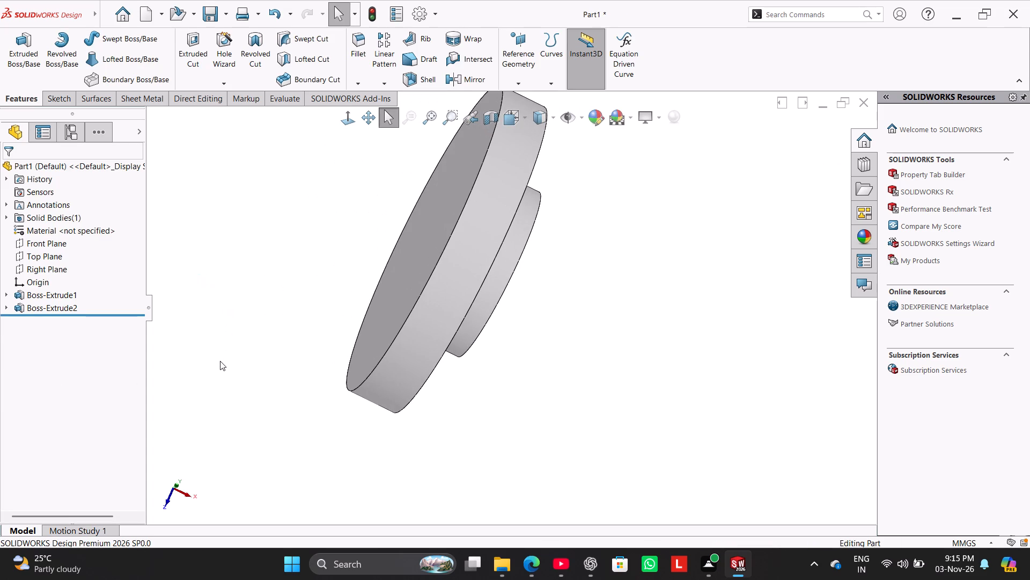
pyautogui.scroll(2, 220, 361)
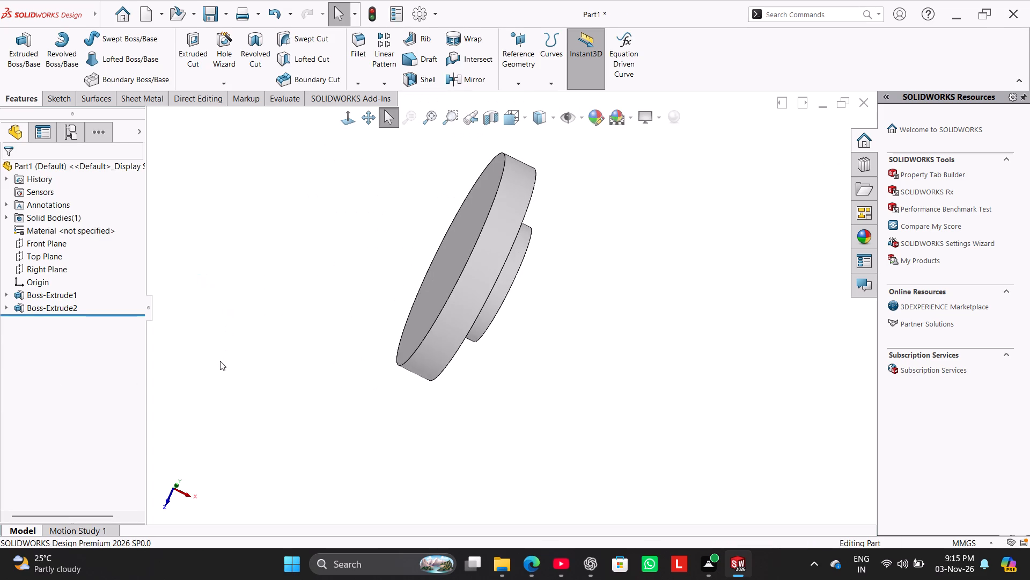
pyautogui.moveTo(231, 367); pyautogui.dragTo(246, 383, button='middle')
pyautogui.click(459, 273)
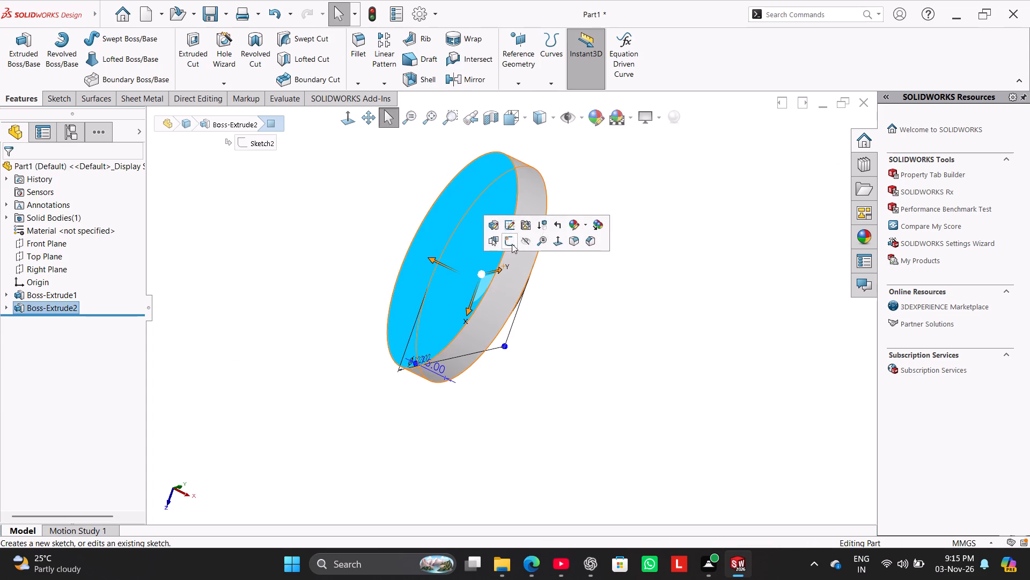
pyautogui.click(510, 241)
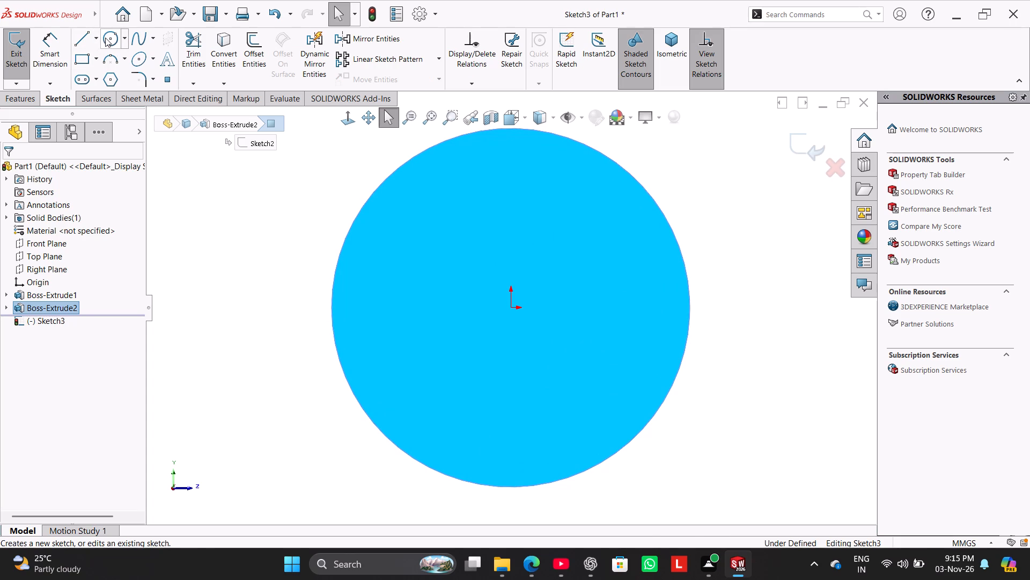
pyautogui.click(105, 38)
pyautogui.click(509, 307)
pyautogui.moveTo(510, 379); pyautogui.dragTo(505, 380)
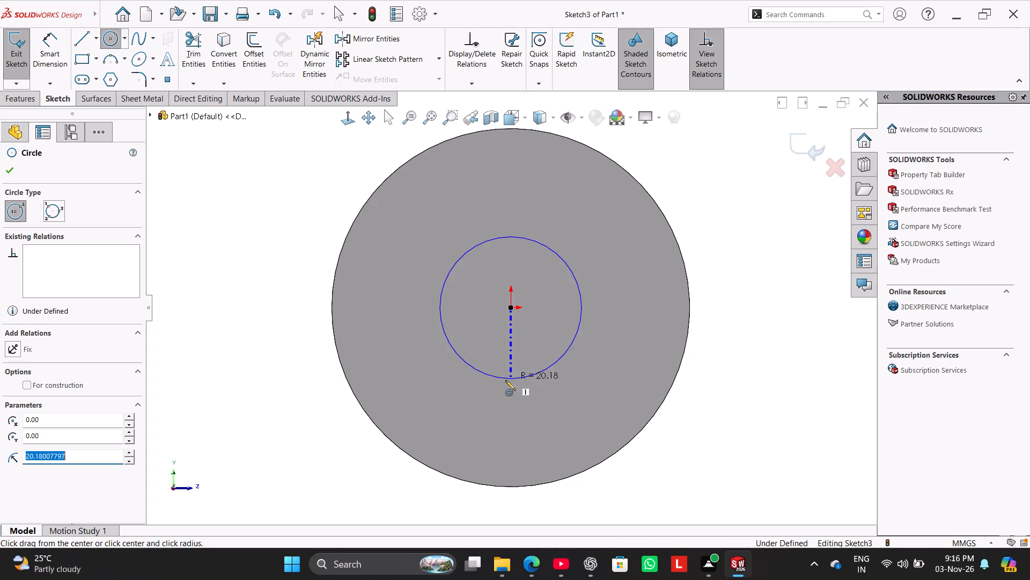
pyautogui.moveTo(505, 380); pyautogui.dragTo(512, 385)
# Dimension the circle on the disc's face to a diameter of 70 mm.
pyautogui.moveTo(55, 64); pyautogui.dragTo(69, 81)
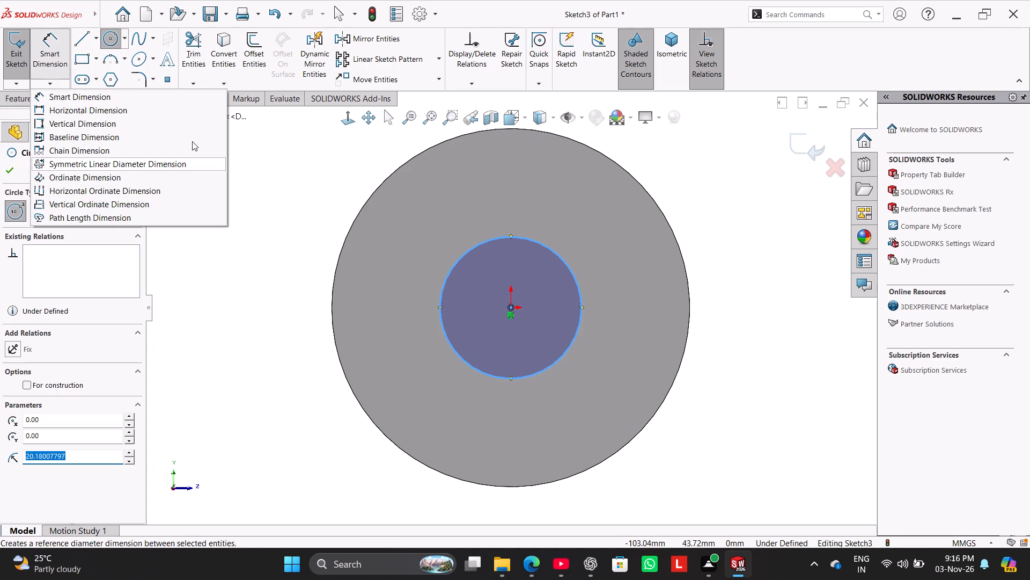
pyautogui.click(52, 47)
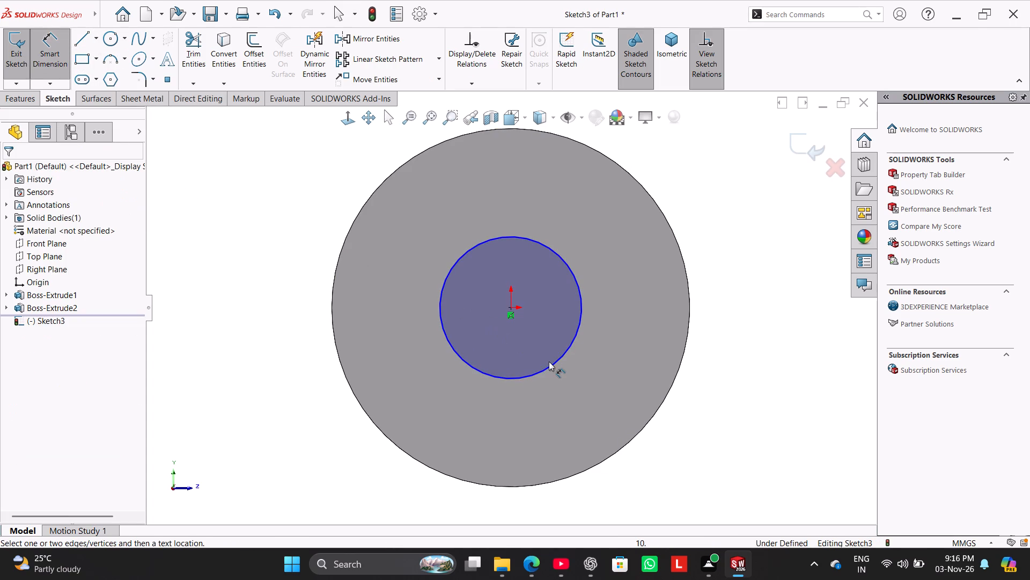
pyautogui.click(554, 364)
pyautogui.click(685, 420)
pyautogui.write('70')
pyautogui.press('Return')
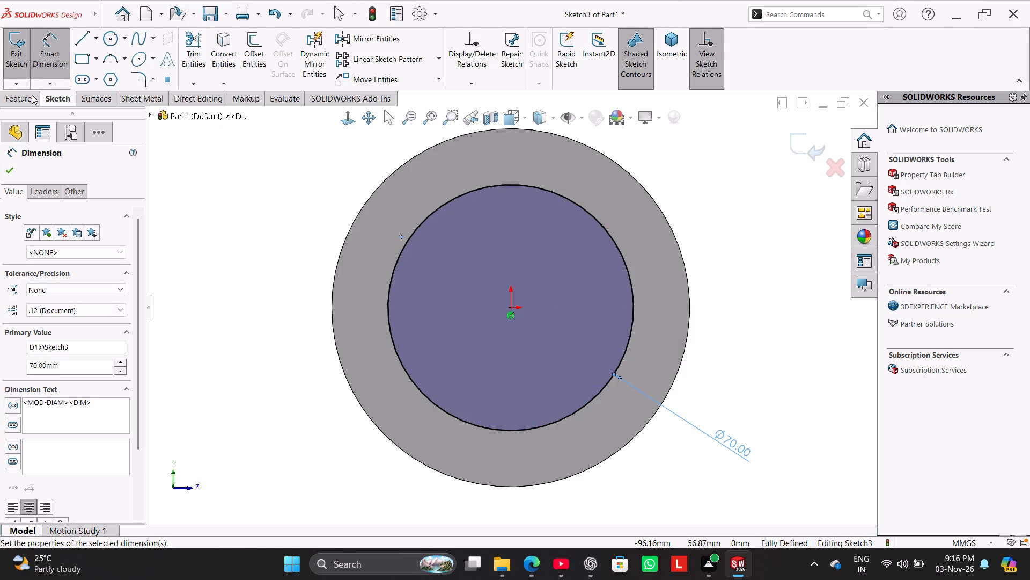
# Extrude the 70 mm circle as a 15 mm blind boss outward from the disc, with the result merged.
pyautogui.click(28, 100)
pyautogui.click(28, 57)
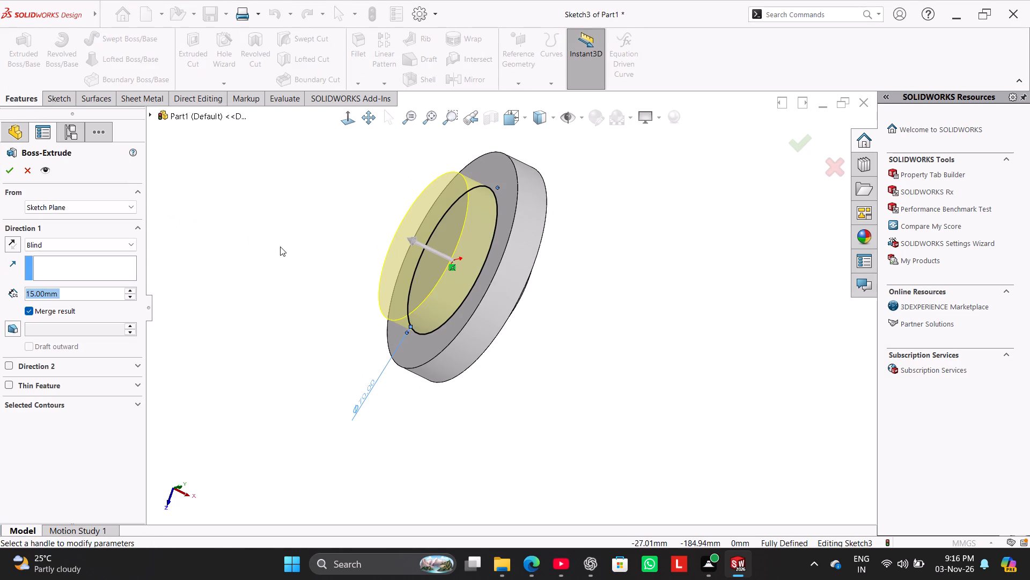
pyautogui.write('10')
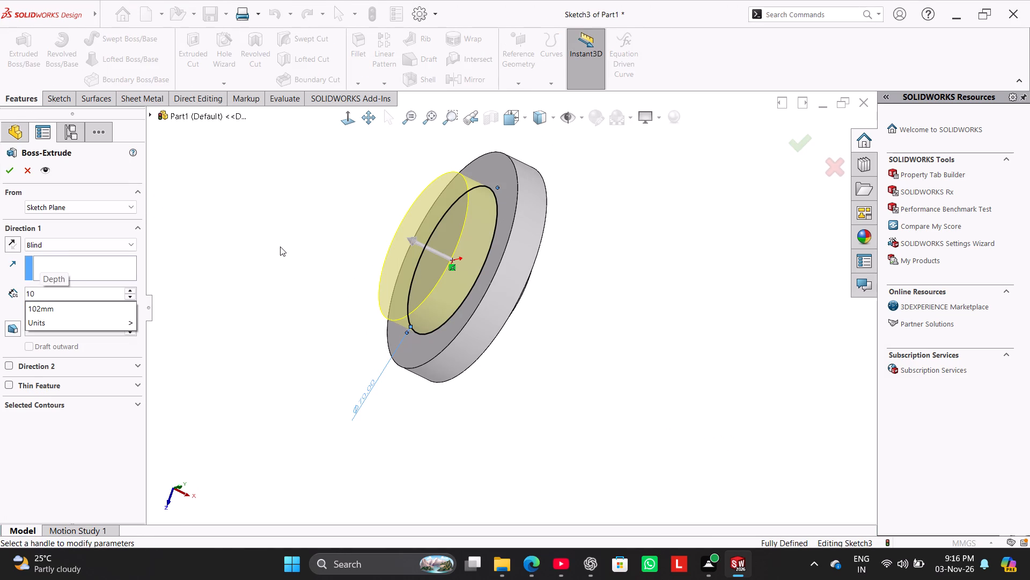
pyautogui.press('BackSpace')
pyautogui.press('BackSpace')
pyautogui.write('15')
pyautogui.press('Return')
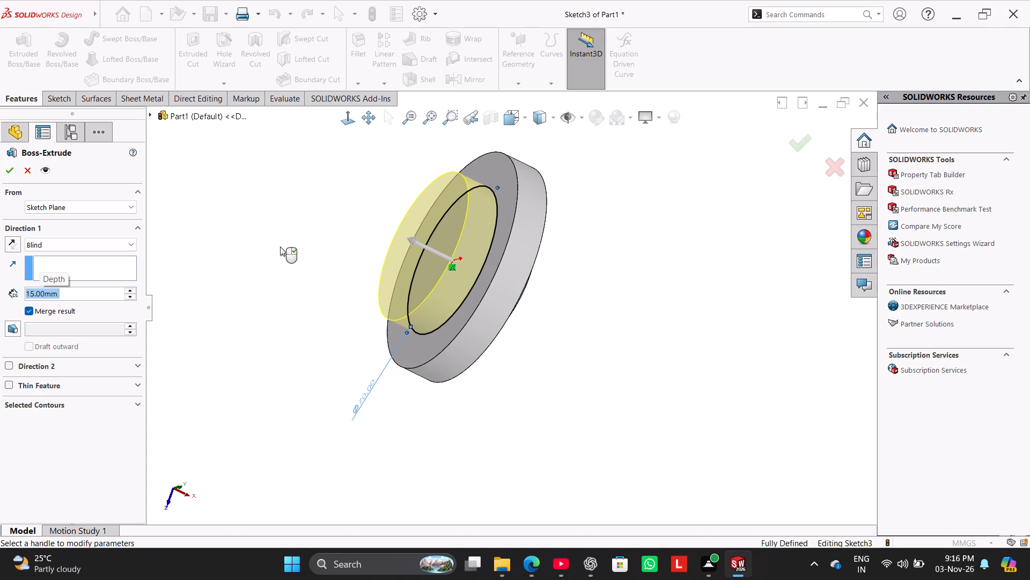
pyautogui.click(0, 167)
pyautogui.click(2, 167)
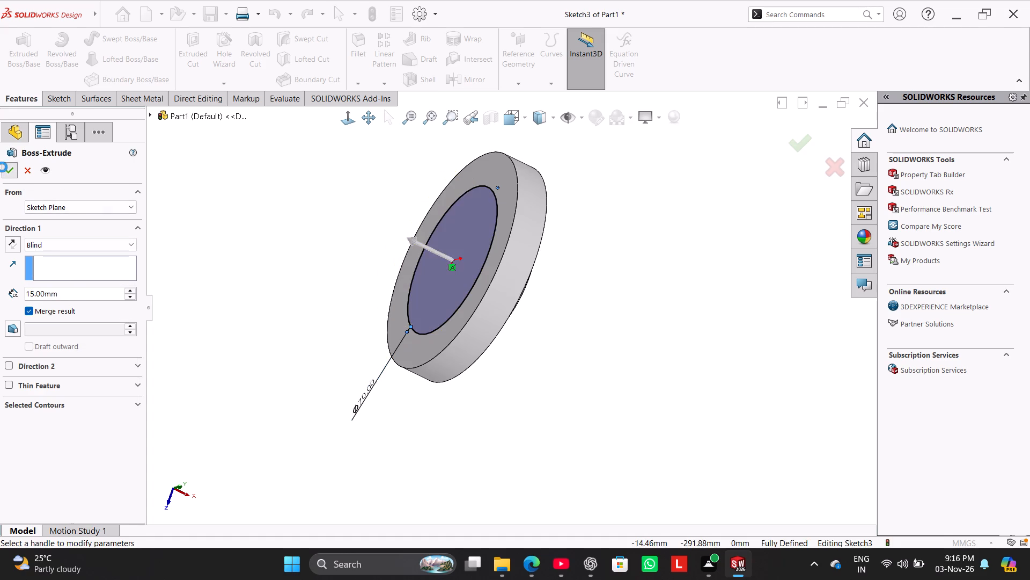
pyautogui.click(188, 244)
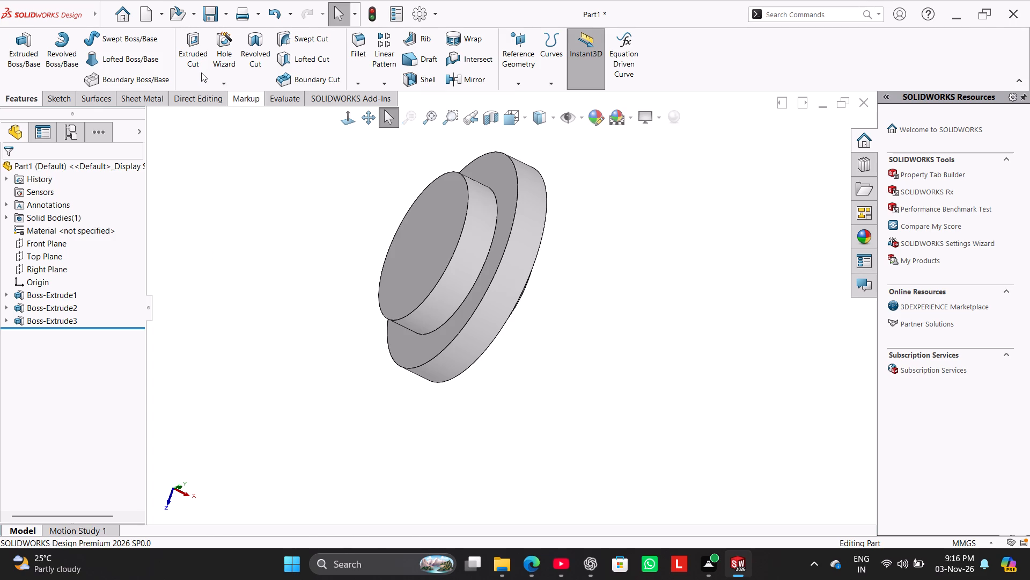
# On the end face of the 70 mm boss, sketch a circle of about 29 mm radius centred on the origin.
pyautogui.moveTo(346, 212); pyautogui.dragTo(354, 238, button='middle')
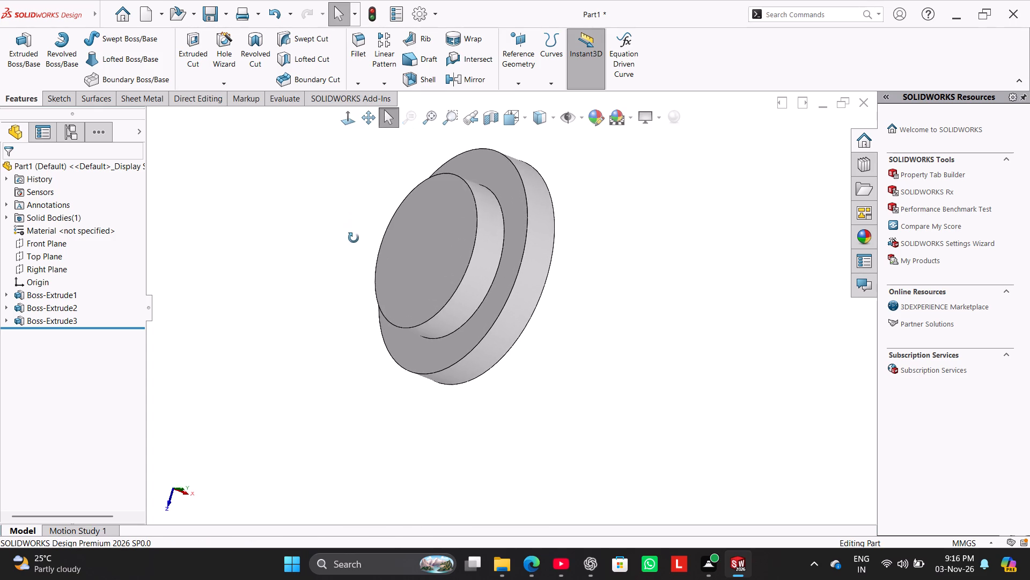
pyautogui.moveTo(354, 238); pyautogui.dragTo(352, 238, button='middle')
pyautogui.click(408, 231)
pyautogui.click(461, 200)
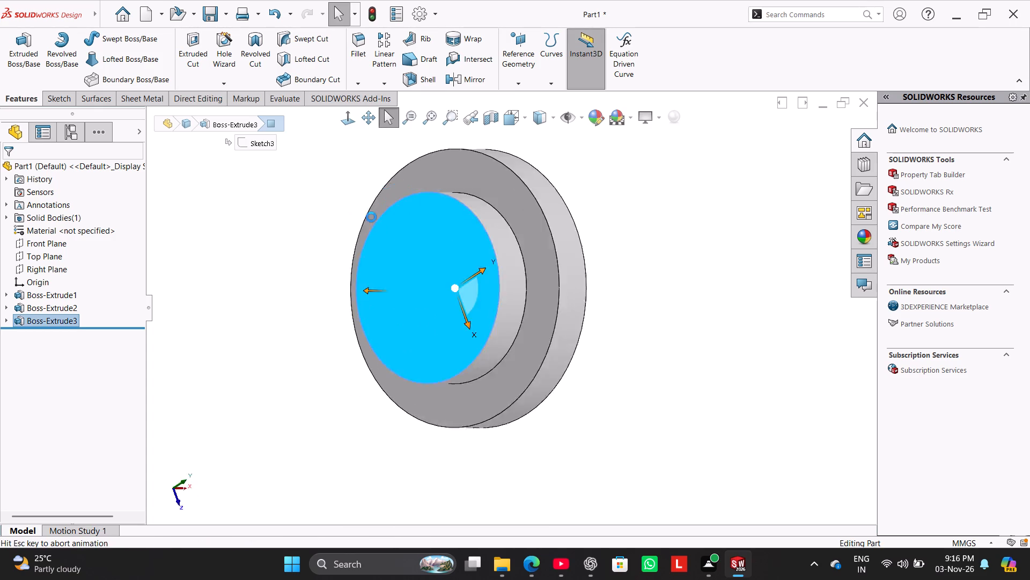
pyautogui.click(298, 216)
pyautogui.click(110, 40)
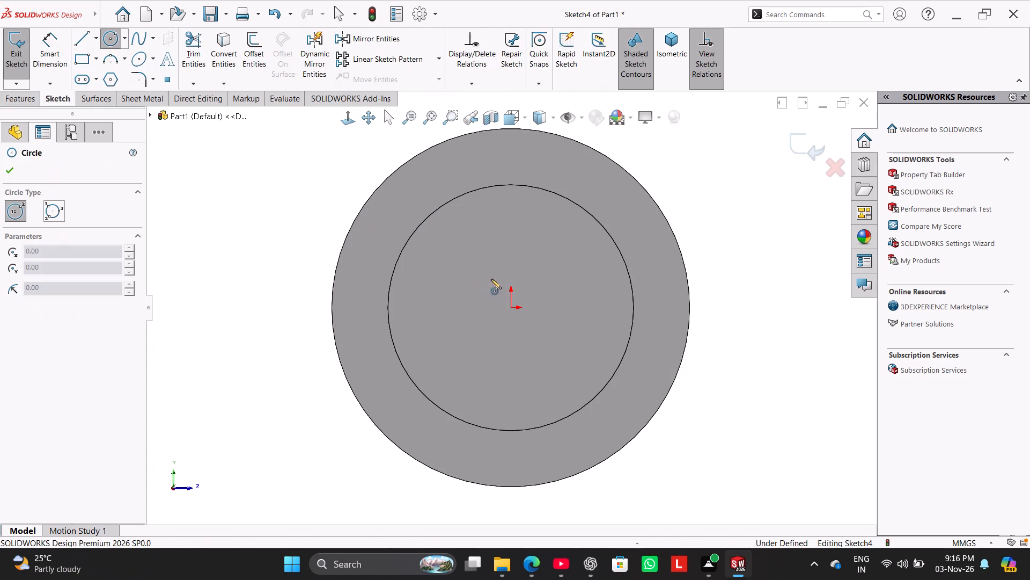
pyautogui.moveTo(511, 307); pyautogui.dragTo(517, 318)
pyautogui.click(565, 394)
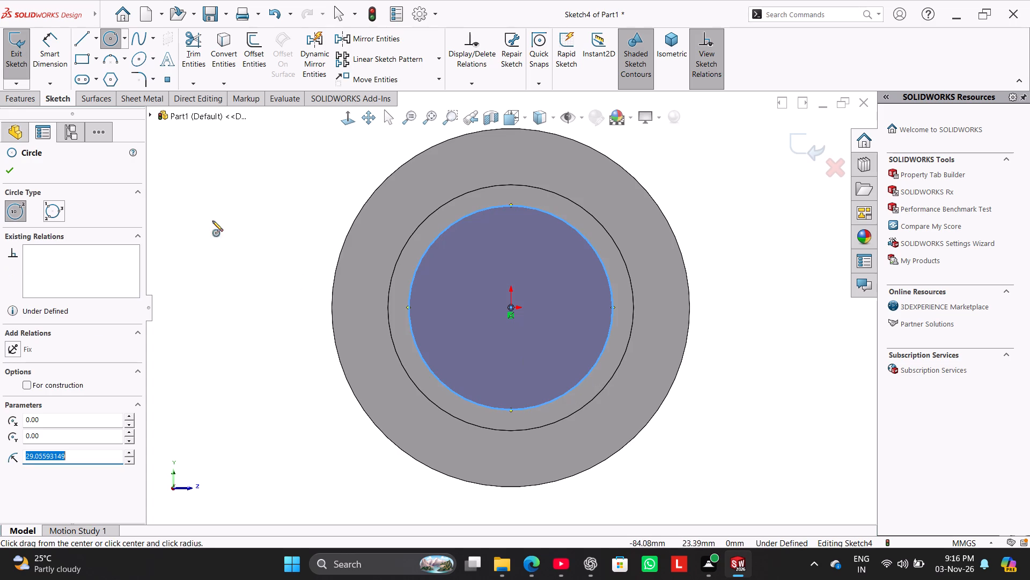
# Dimension the circle on the boss's end face to a diameter of 66 mm.
pyautogui.click(42, 56)
pyautogui.moveTo(407, 299); pyautogui.dragTo(402, 296)
pyautogui.click(278, 168)
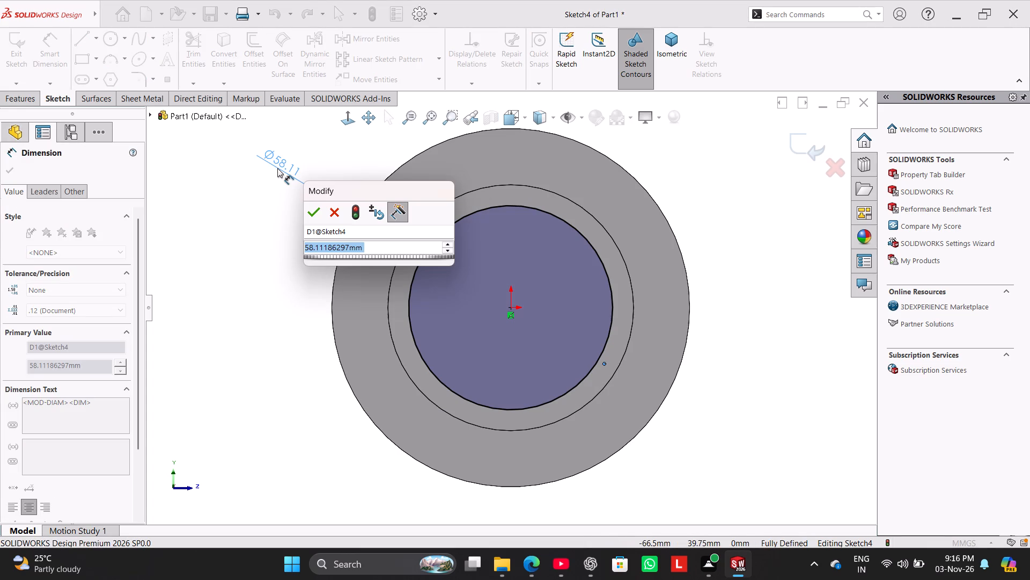
pyautogui.write('66')
pyautogui.press('Return')
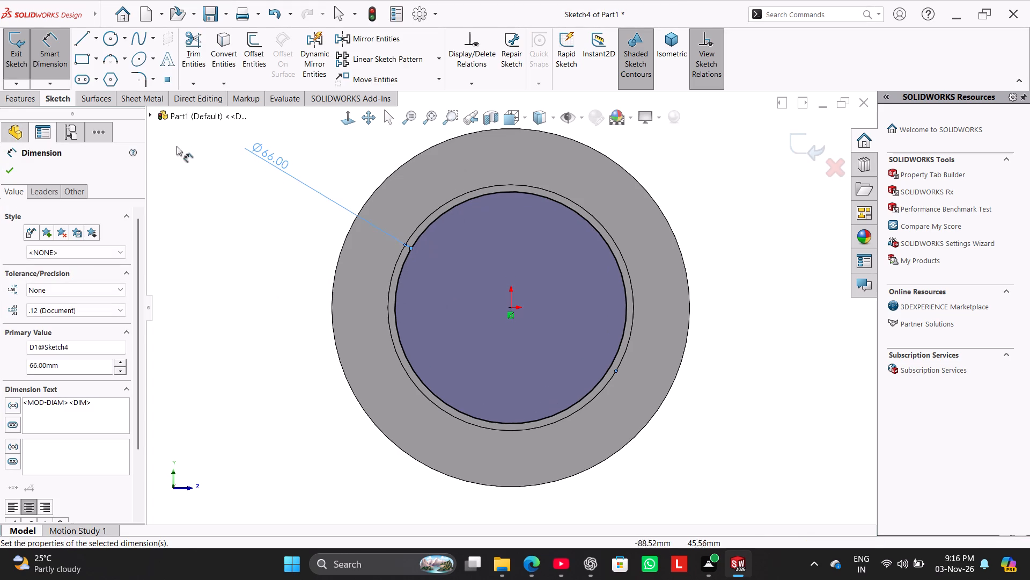
# Extrude the 66 mm circle as a 23 mm blind boss outward from the 70 mm boss, merged with the body.
pyautogui.click(36, 95)
pyautogui.click(24, 48)
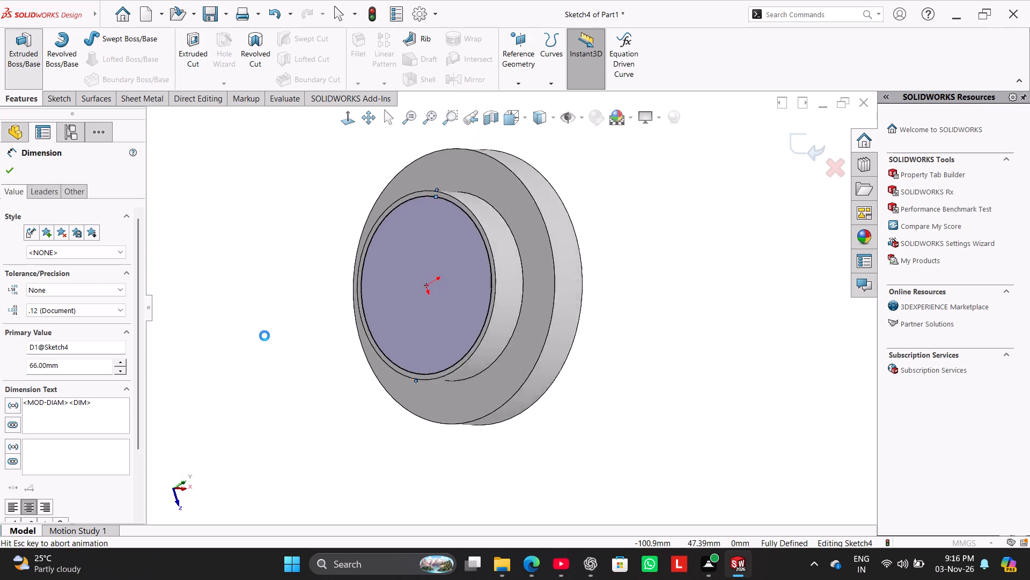
pyautogui.write('23')
pyautogui.press('Return')
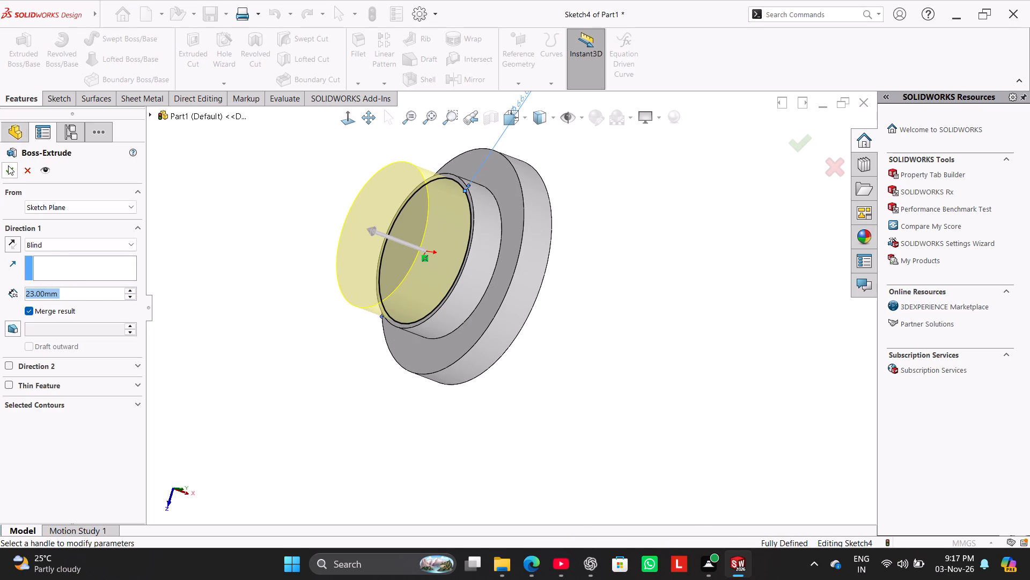
pyautogui.click(8, 165)
pyautogui.click(192, 294)
# Examine the stepped cylindrical body from several angles, checking the end faces and the shoulders between the bosses.
pyautogui.moveTo(261, 334); pyautogui.dragTo(242, 327, button='middle')
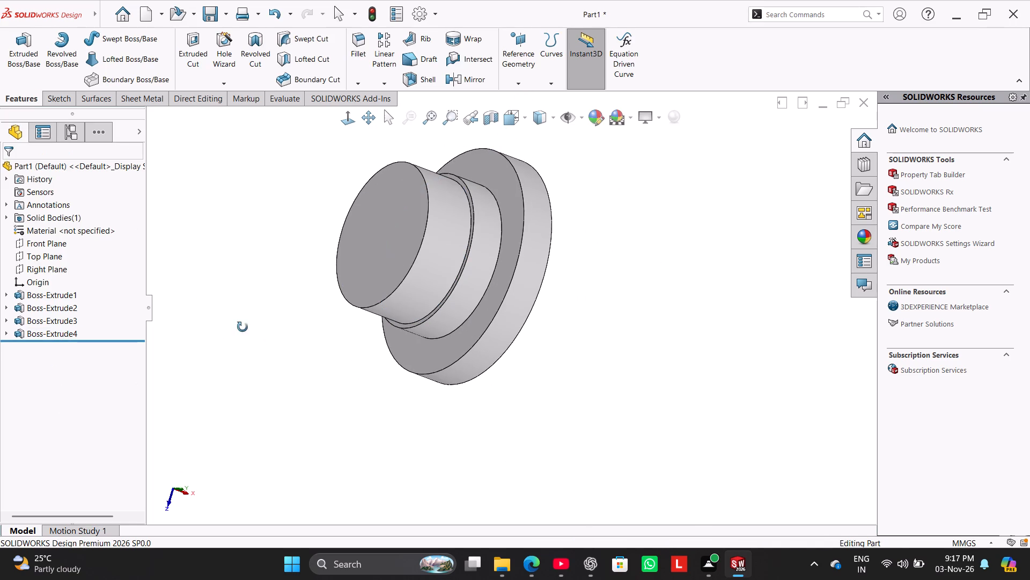
pyautogui.moveTo(242, 327); pyautogui.dragTo(243, 401, button='middle')
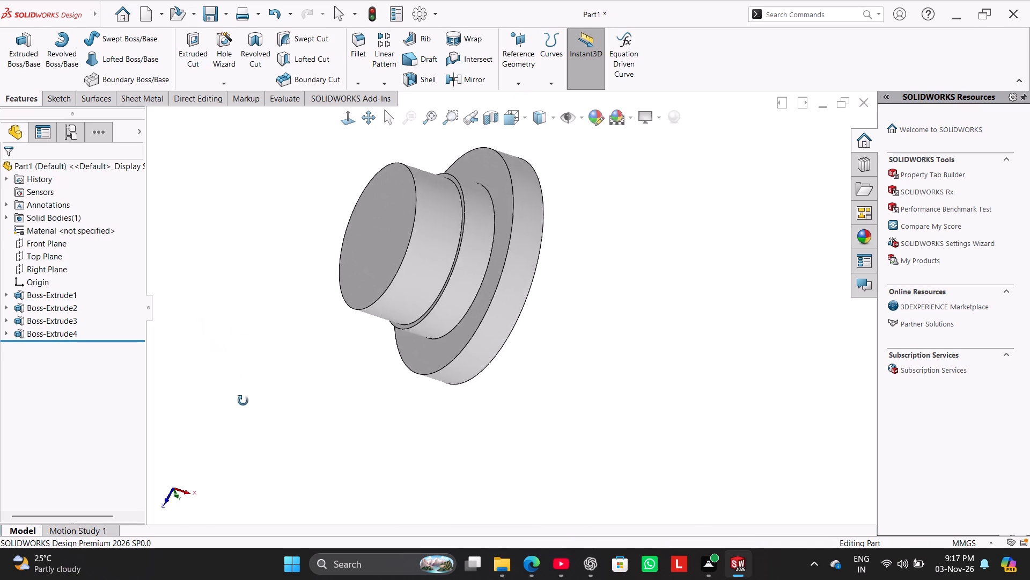
pyautogui.moveTo(243, 401); pyautogui.dragTo(289, 447, button='middle')
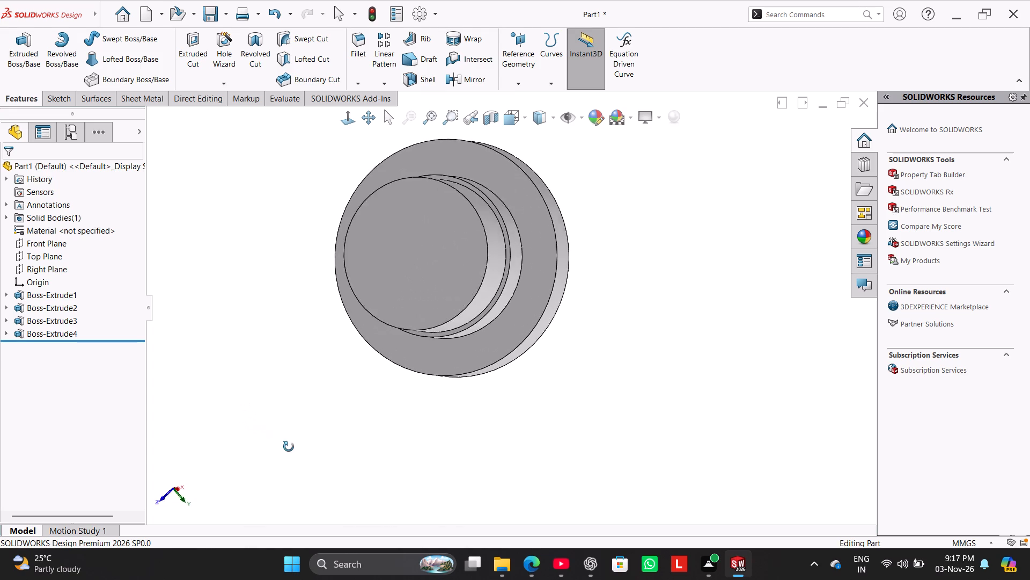
pyautogui.moveTo(289, 447); pyautogui.dragTo(207, 406, button='middle')
pyautogui.moveTo(269, 369); pyautogui.dragTo(288, 390, button='middle')
pyautogui.middleClick(288, 390)
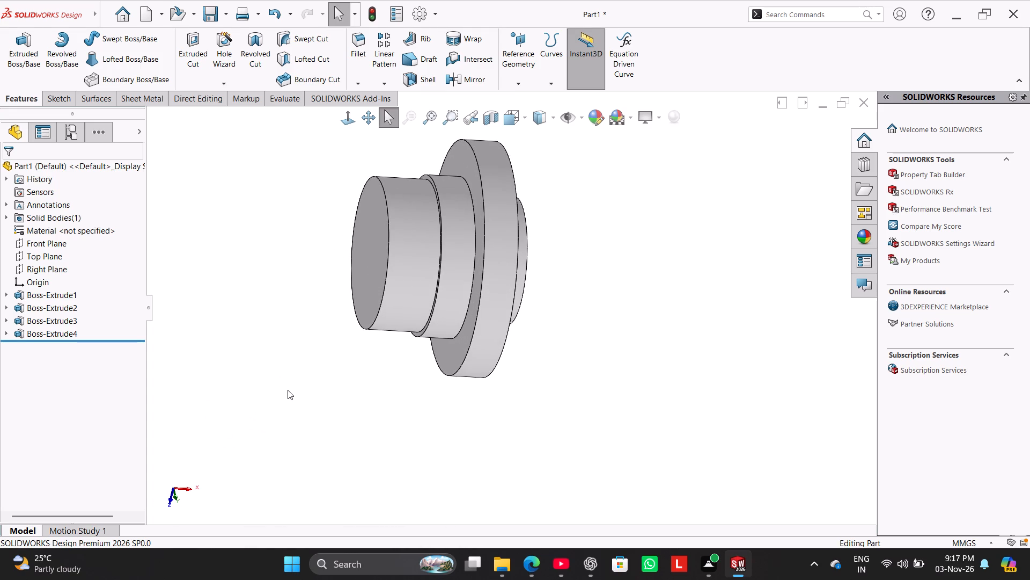
pyautogui.moveTo(291, 383); pyautogui.dragTo(291, 285, button='middle')
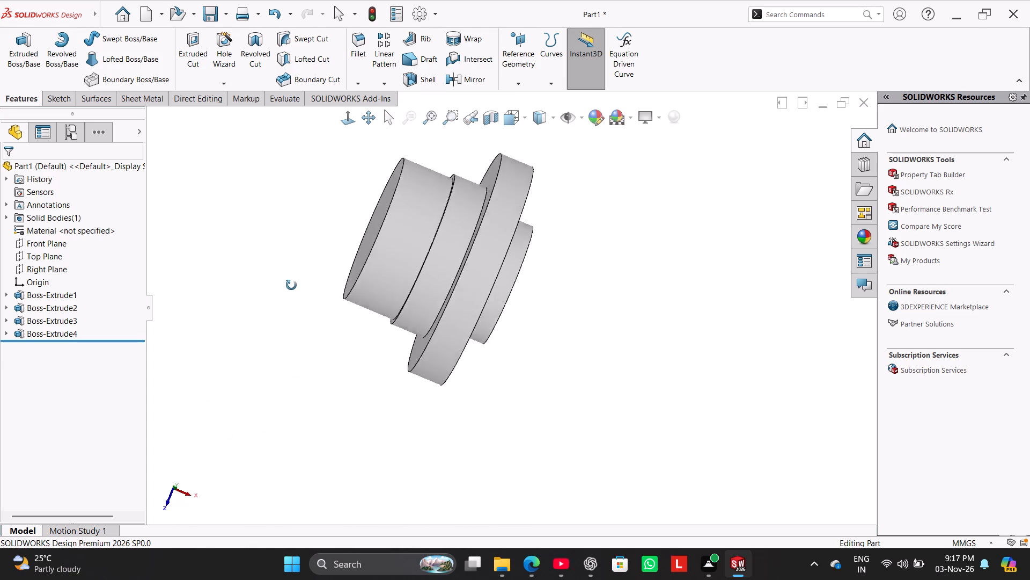
pyautogui.moveTo(291, 285); pyautogui.dragTo(279, 344, button='middle')
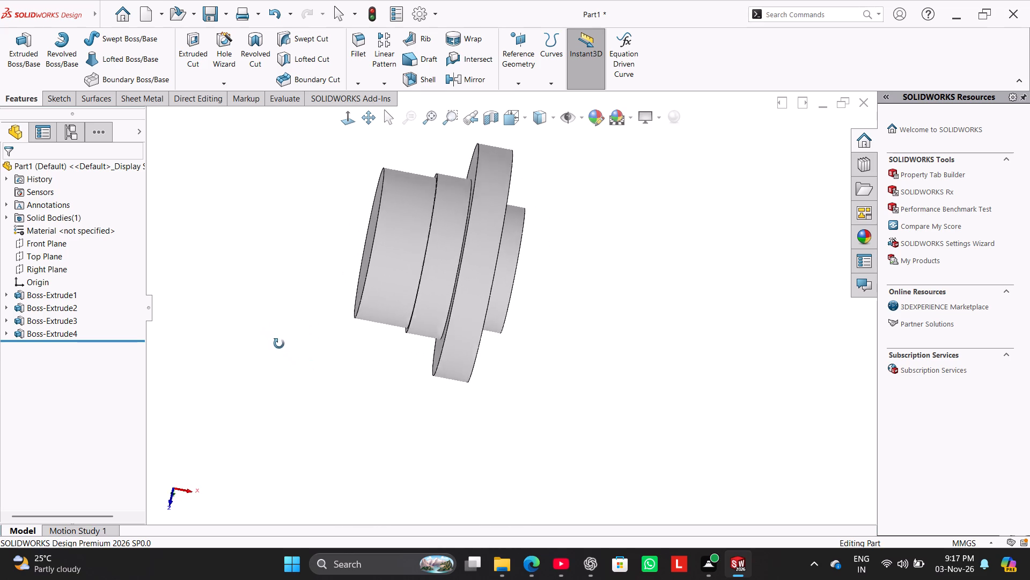
pyautogui.moveTo(279, 344); pyautogui.dragTo(284, 352, button='middle')
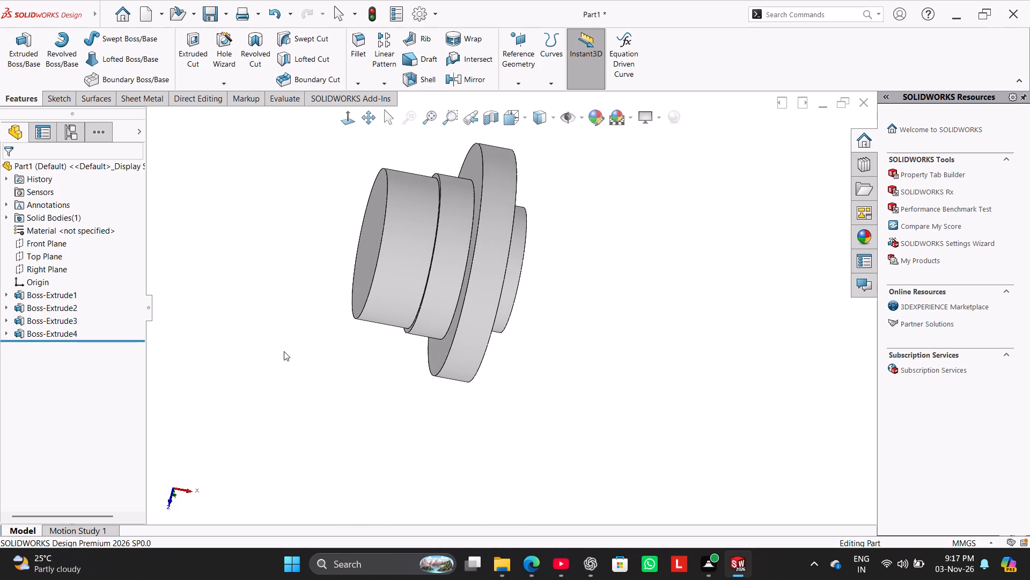
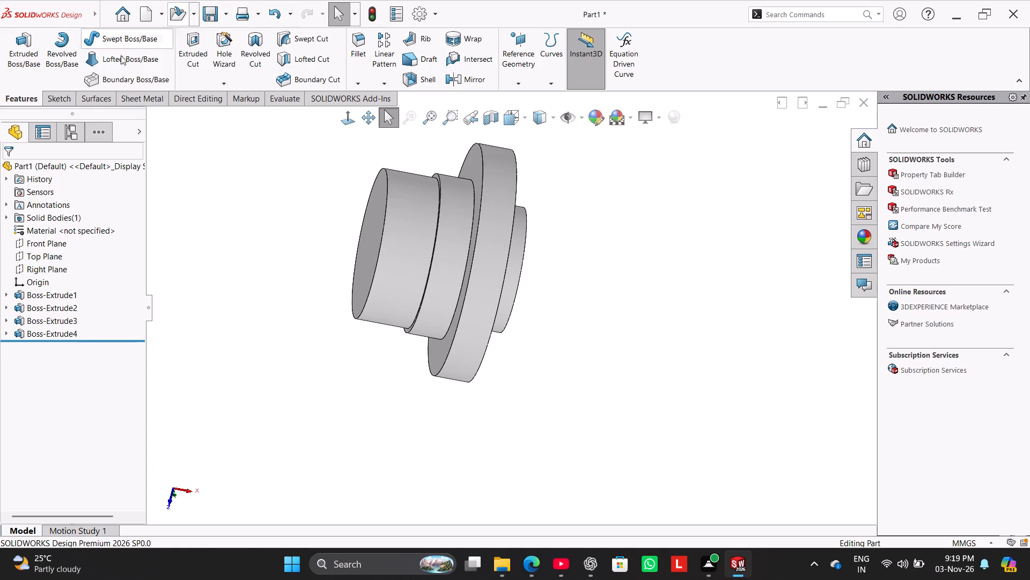
# Start a new sketch on the Front Plane of the stepped cylindrical body.
pyautogui.click(46, 246)
pyautogui.click(56, 228)
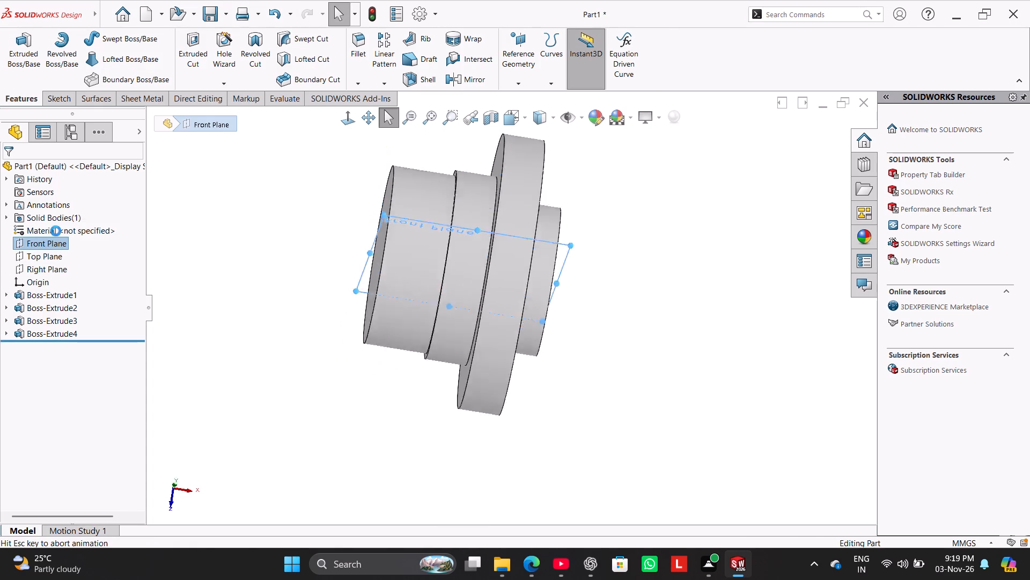
pyautogui.click(217, 272)
pyautogui.scroll(2, 382, 309)
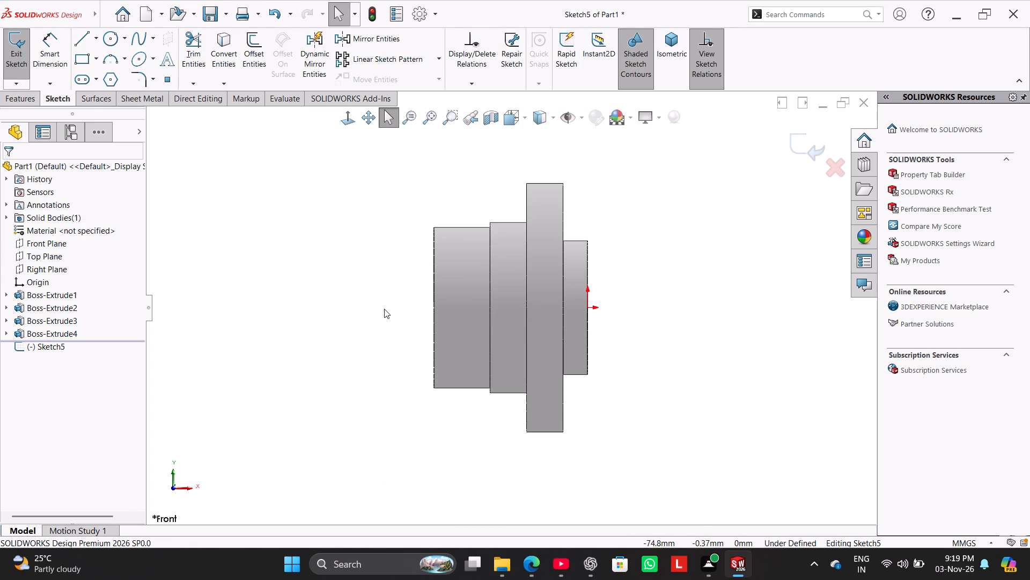
pyautogui.scroll(-1, 384, 309)
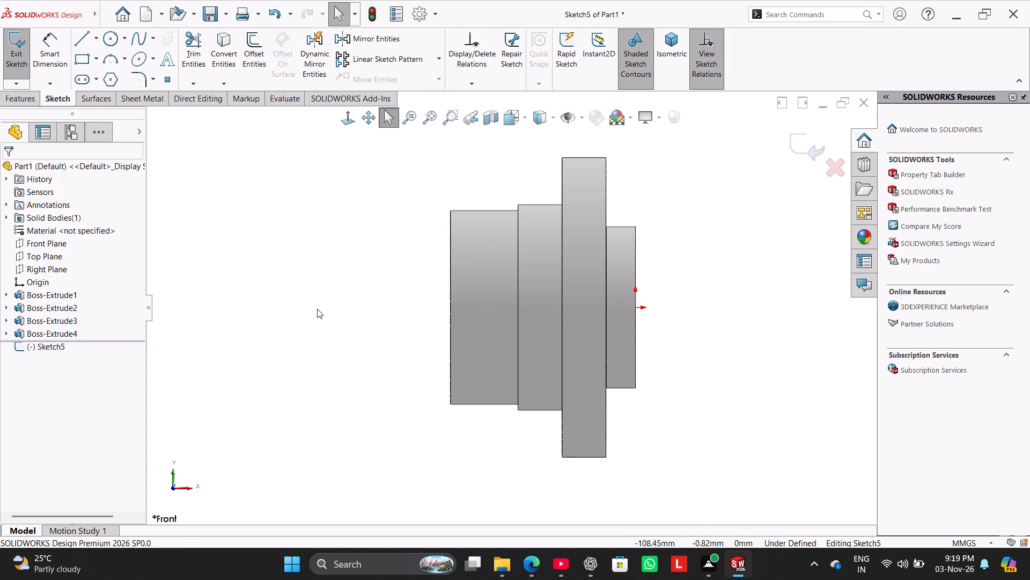
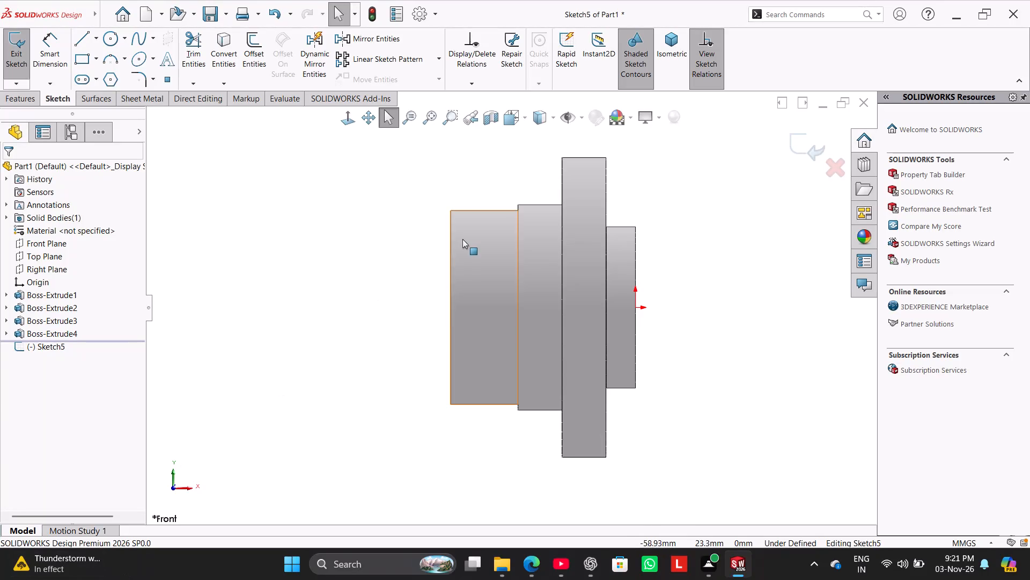
# Start a construction centerline with the Centerline tool in the Front Plane sketch of the stepped body.
pyautogui.click(80, 44)
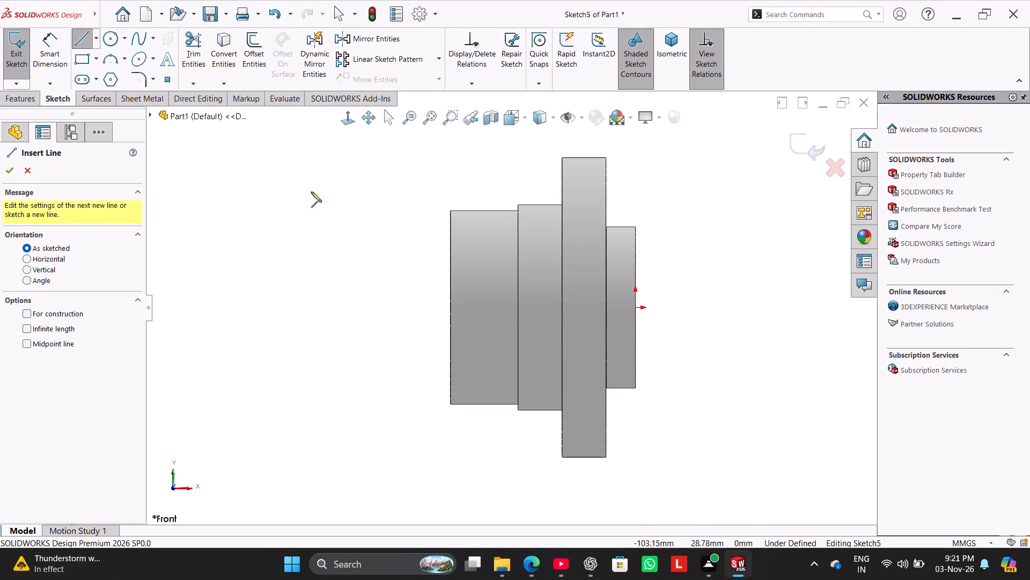
pyautogui.click(98, 39)
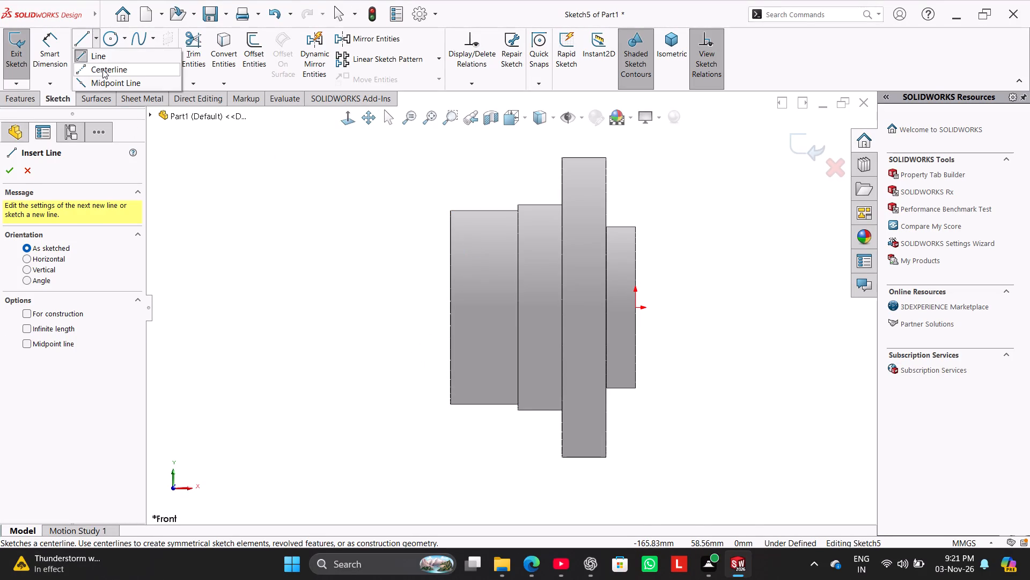
pyautogui.click(102, 69)
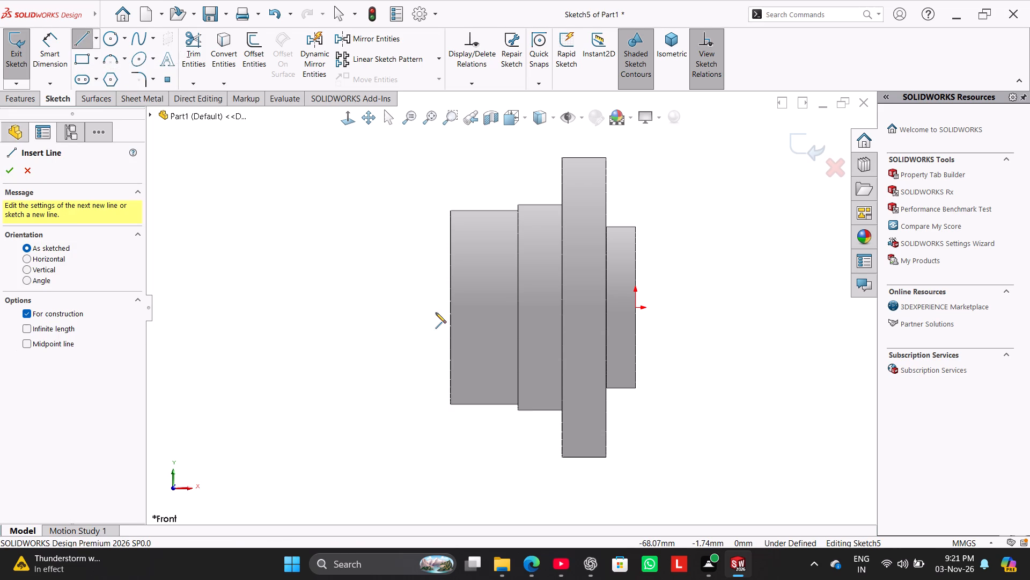
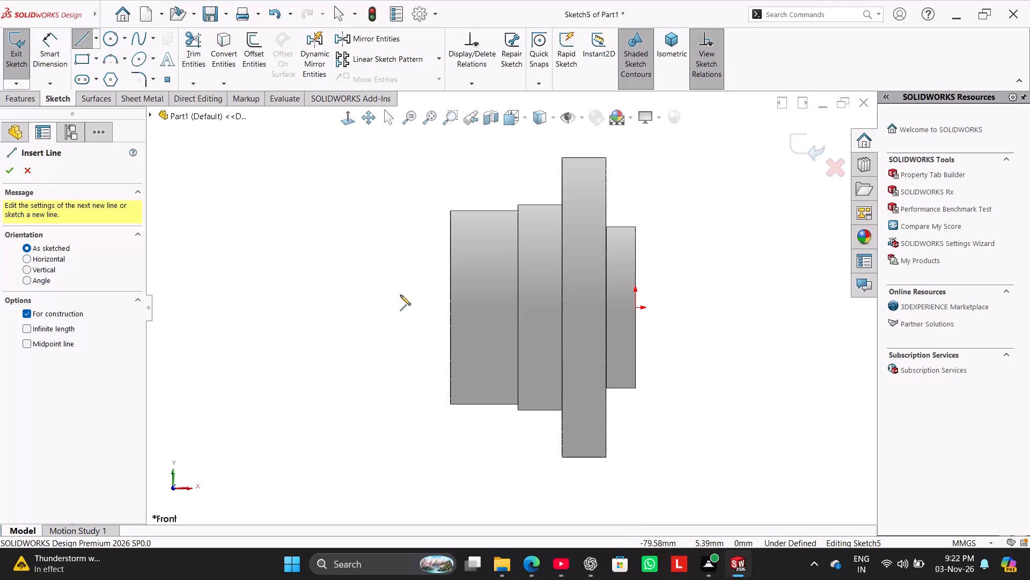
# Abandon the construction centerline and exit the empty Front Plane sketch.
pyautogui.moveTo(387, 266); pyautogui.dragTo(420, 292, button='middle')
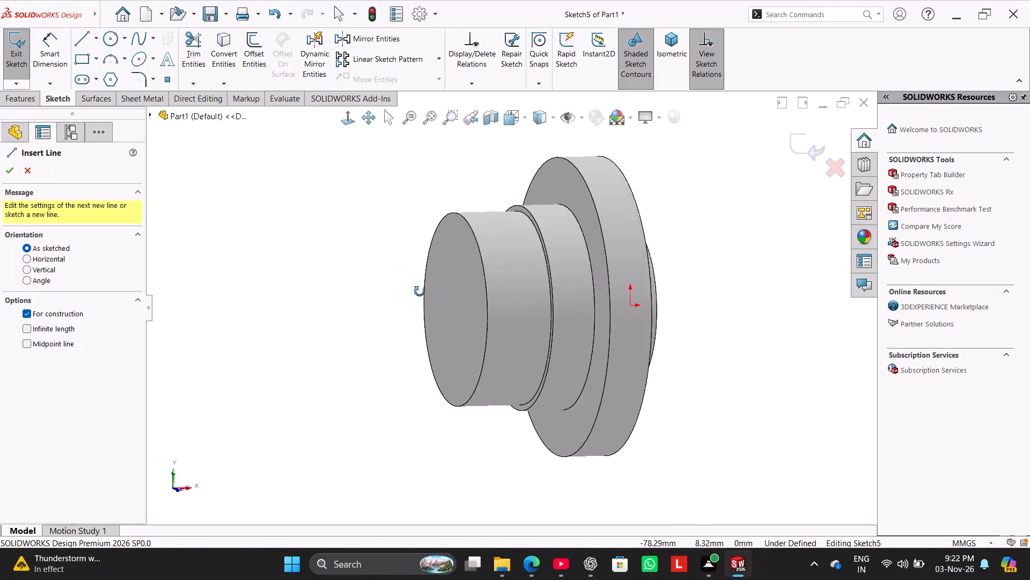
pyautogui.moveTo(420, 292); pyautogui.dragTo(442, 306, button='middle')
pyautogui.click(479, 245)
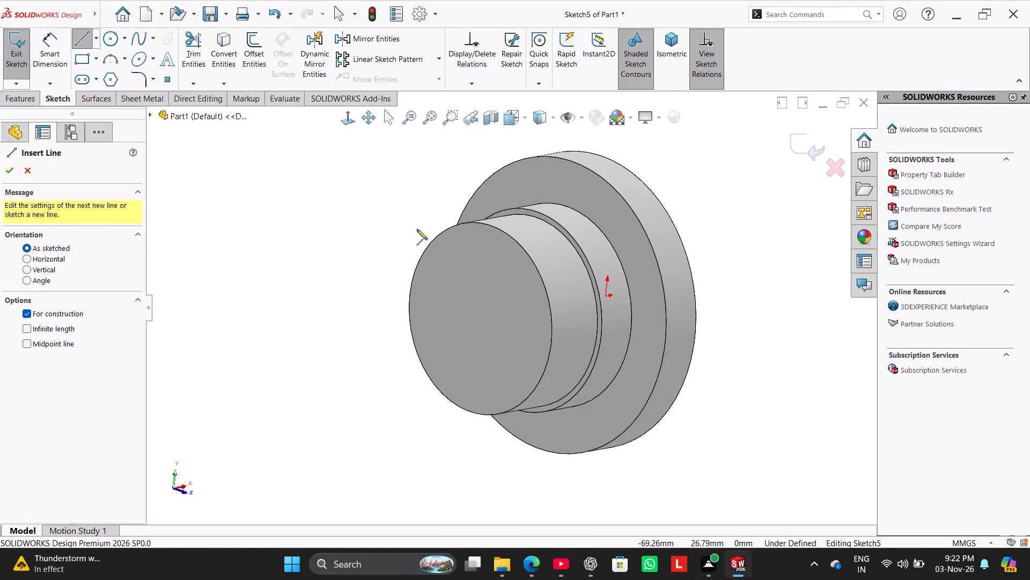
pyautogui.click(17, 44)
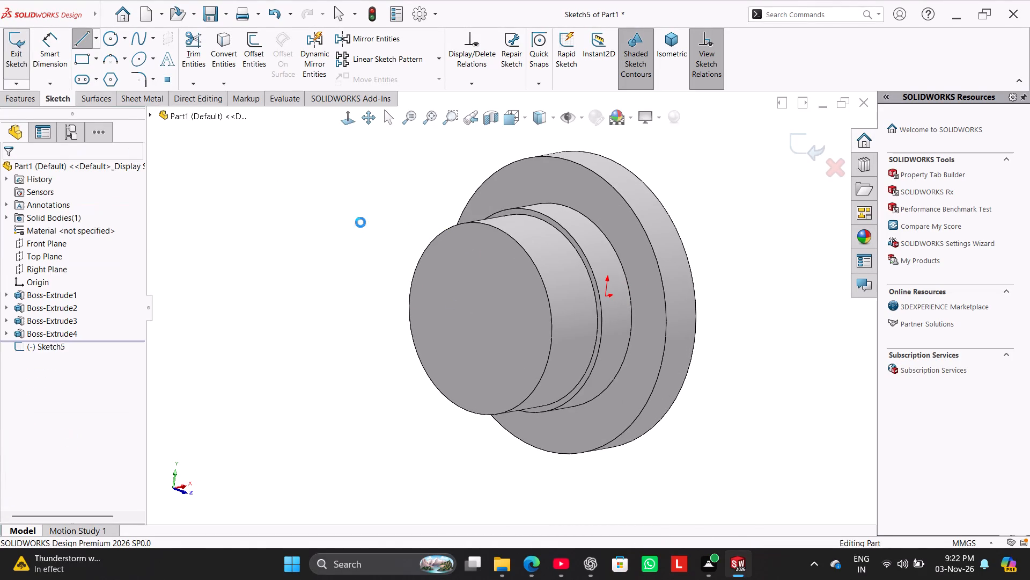
# Sketch a circle centred on the origin on the end face of the 66 mm boss, with a 70 mm diameter.
pyautogui.rightClick(467, 274)
pyautogui.click(497, 260)
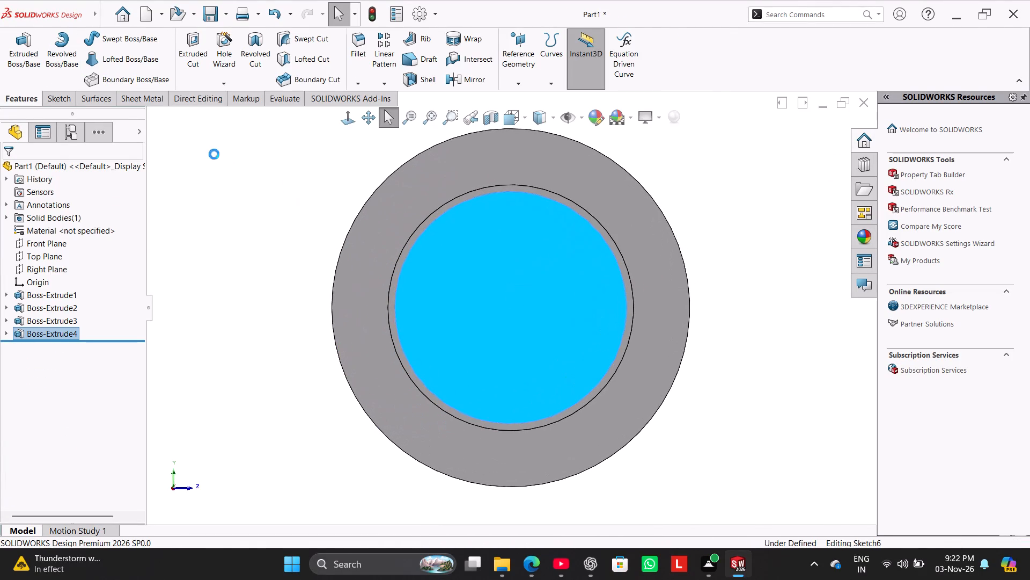
pyautogui.click(110, 37)
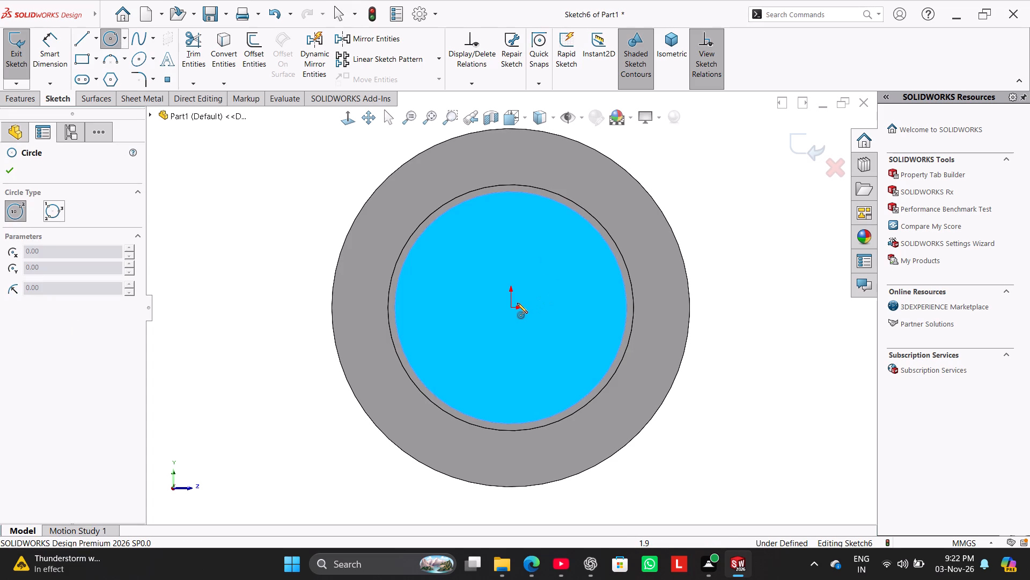
pyautogui.click(512, 307)
pyautogui.click(544, 352)
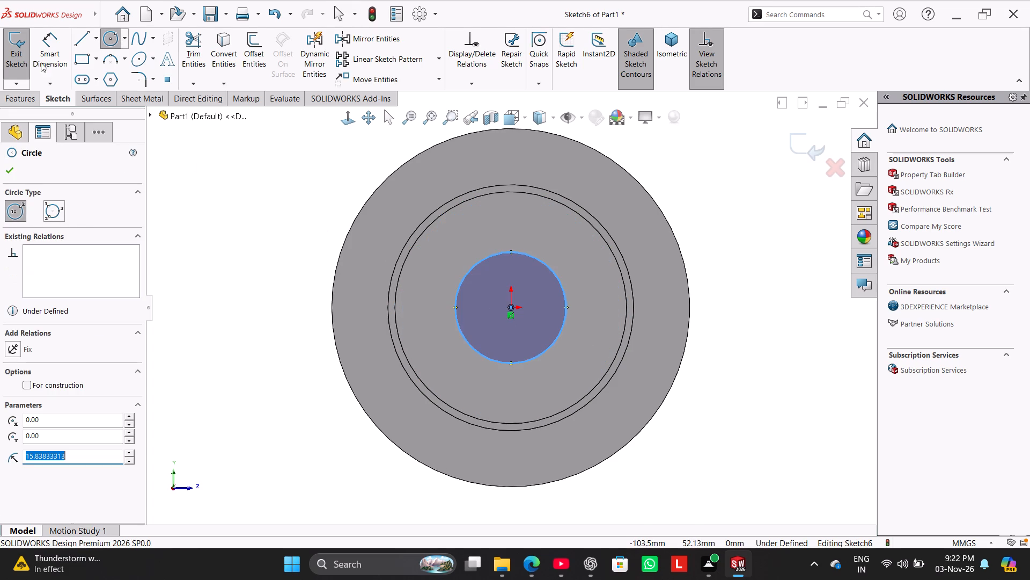
pyautogui.click(35, 59)
pyautogui.click(454, 302)
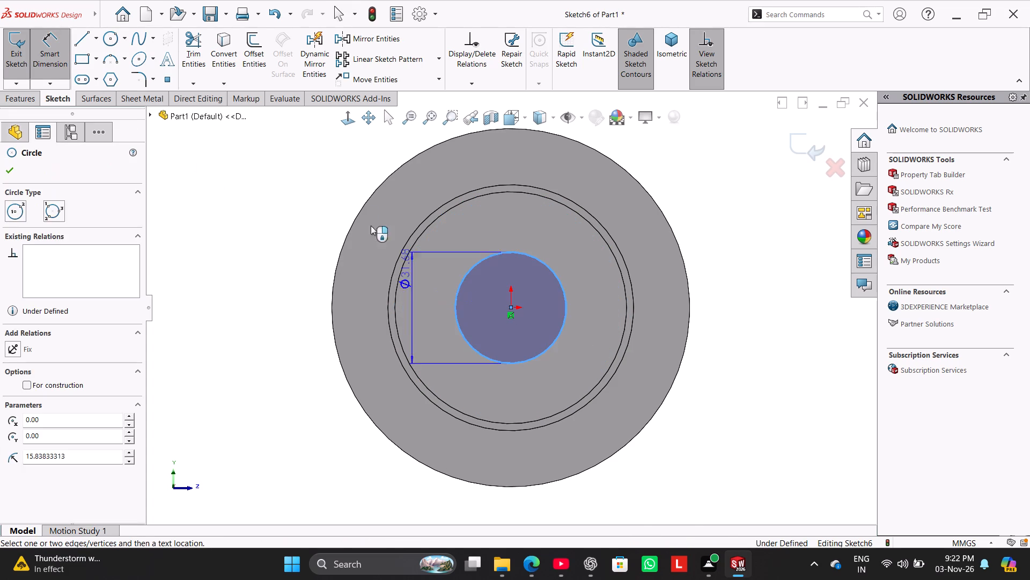
pyautogui.click(306, 163)
pyautogui.write('70')
pyautogui.press('Return')
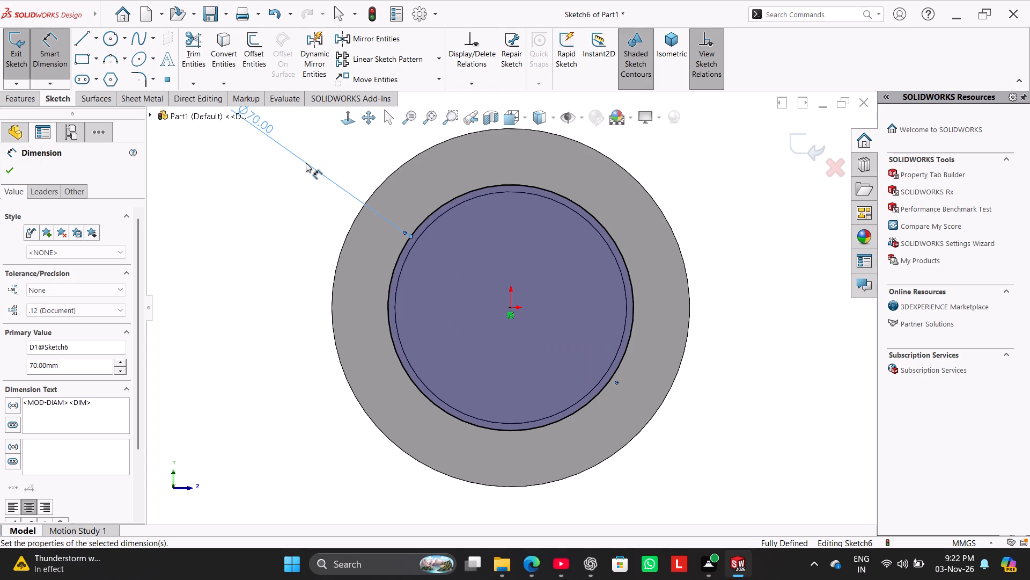
# Extrude the 70 mm circle outward as a 2 mm blind boss merged with the stepped body.
pyautogui.click(25, 99)
pyautogui.click(20, 48)
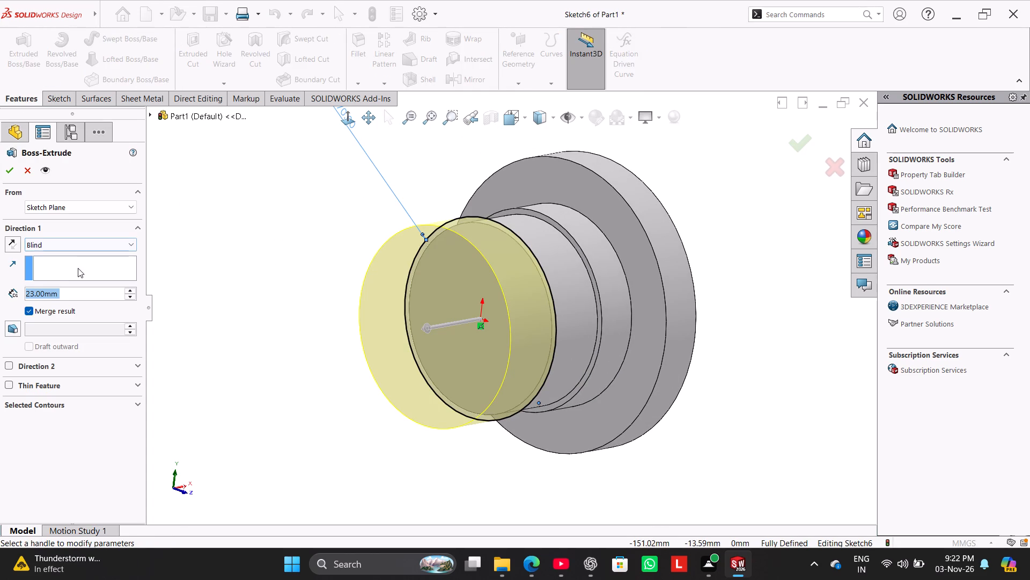
pyautogui.press('2')
pyautogui.press('Return')
pyautogui.click(9, 170)
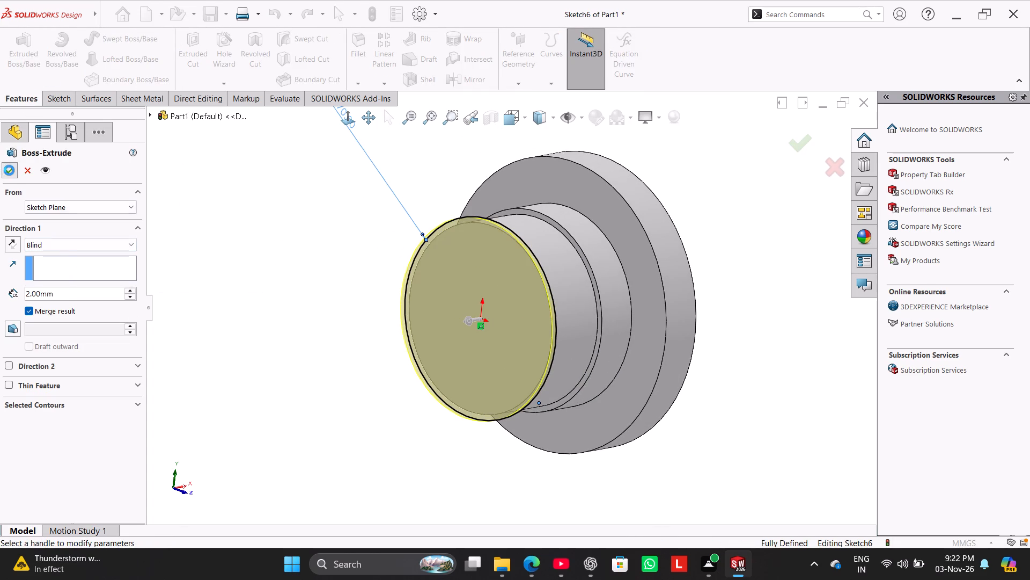
pyautogui.click(240, 267)
pyautogui.moveTo(287, 285); pyautogui.dragTo(234, 267, button='middle')
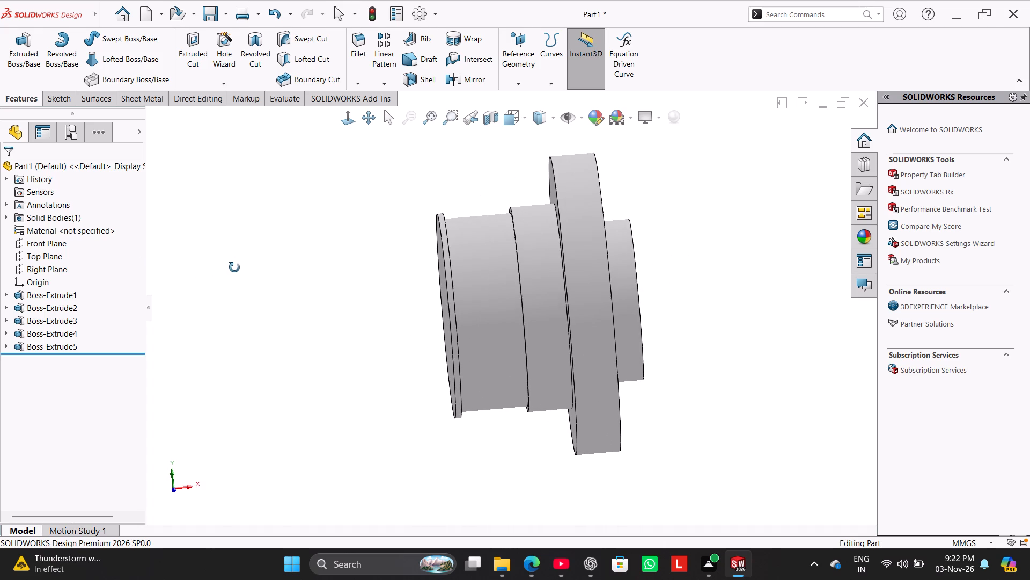
pyautogui.moveTo(234, 267); pyautogui.dragTo(241, 279, button='middle')
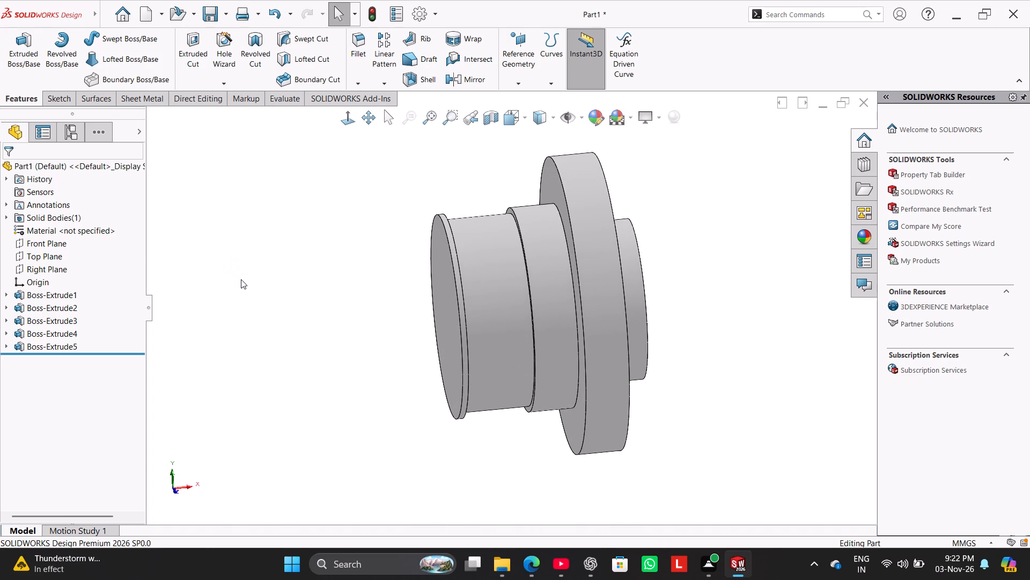
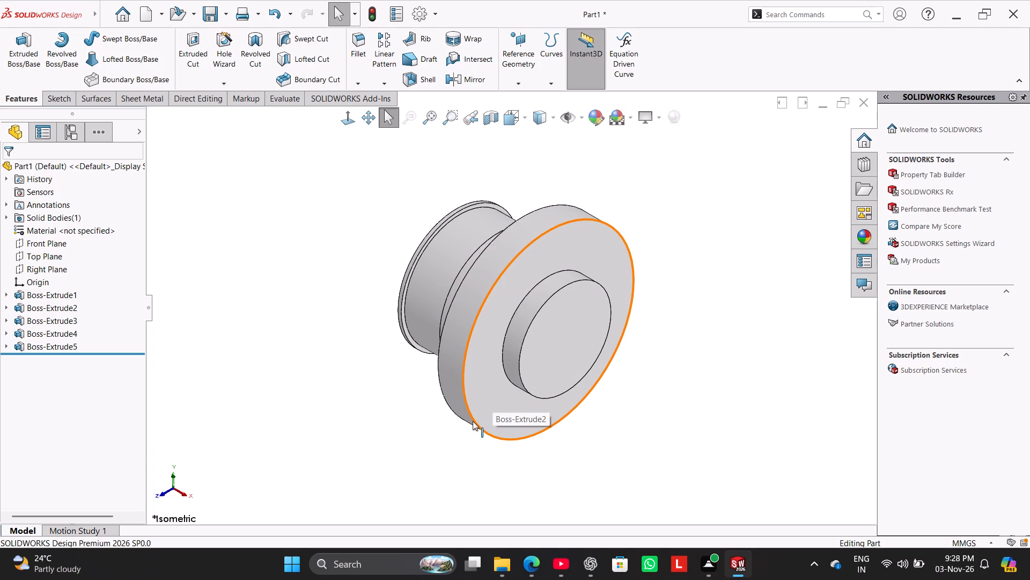
# Delete Boss-Extrude1 together with all its dependent features, and delete its leftover circle sketch, Sketch1.
pyautogui.rightClick(56, 294)
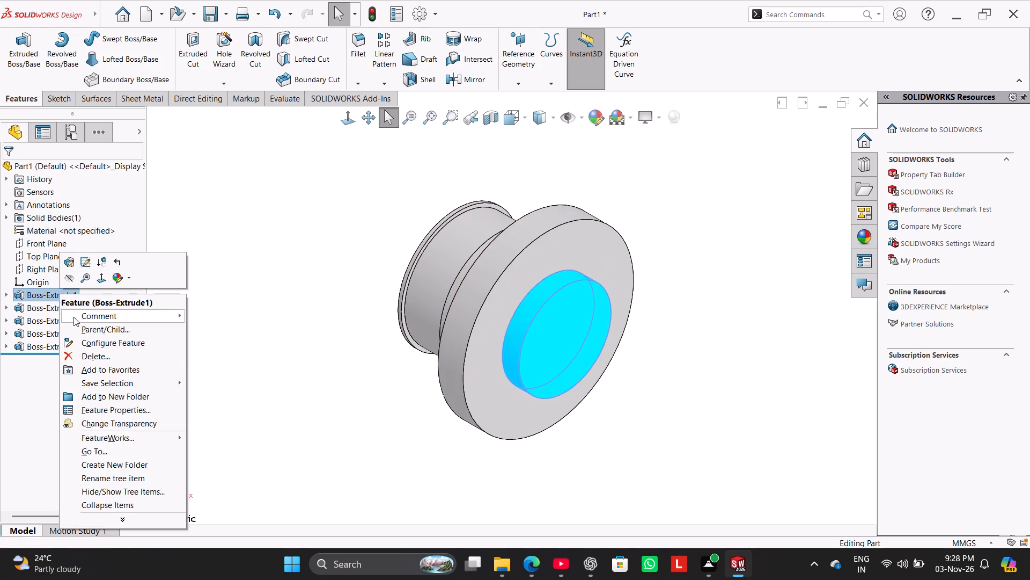
pyautogui.click(89, 352)
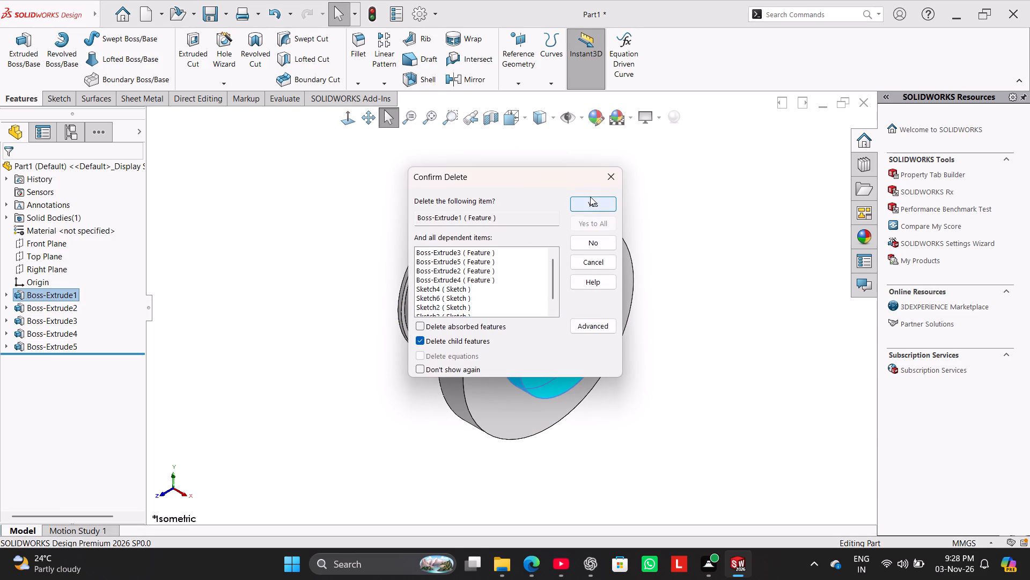
pyautogui.click(590, 197)
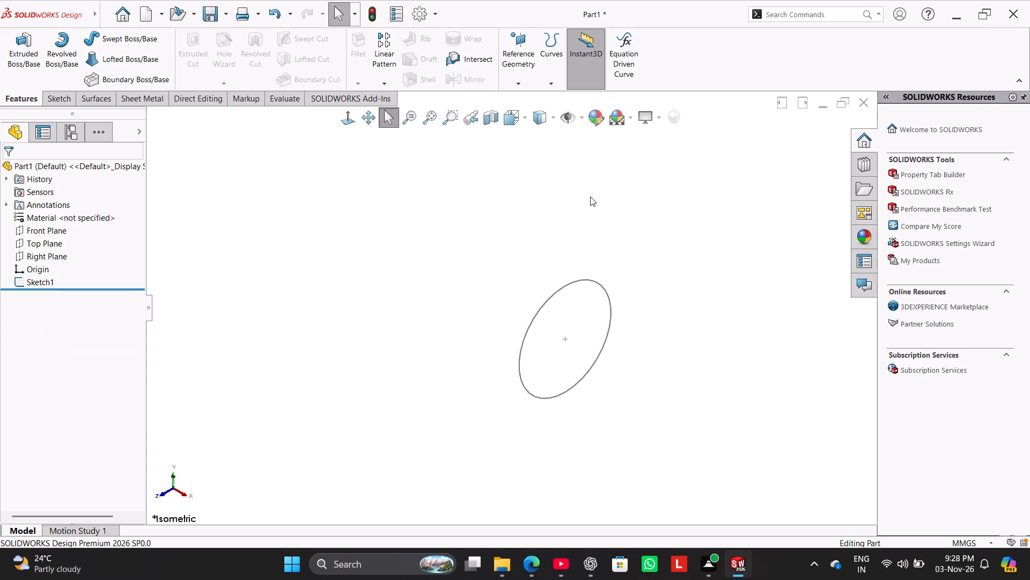
pyautogui.rightClick(48, 284)
pyautogui.click(95, 363)
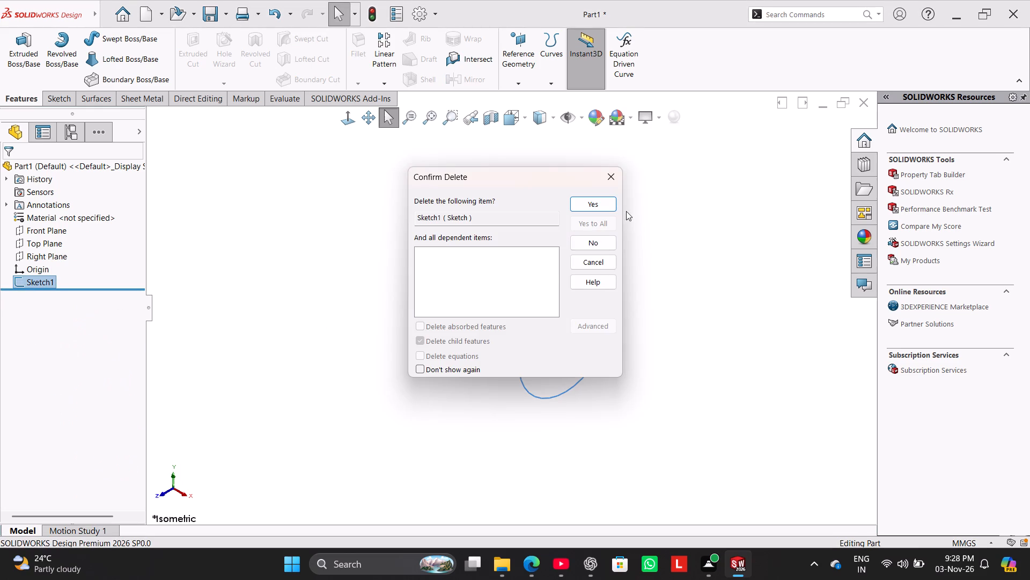
pyautogui.click(591, 206)
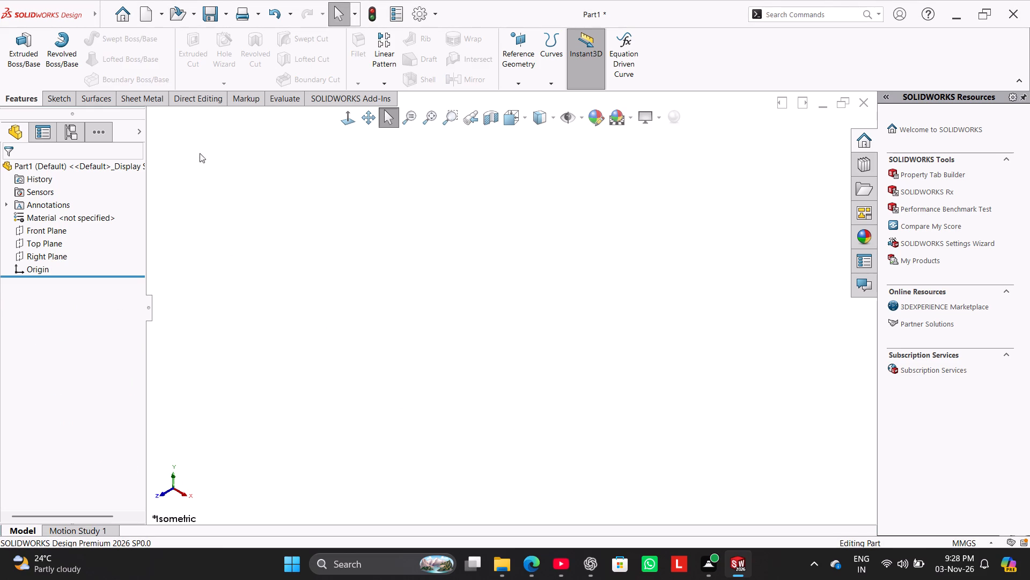
# Sketch a circle centred on the origin on the Front Plane and dimension its diameter to 48 mm.
pyautogui.click(51, 234)
pyautogui.click(65, 214)
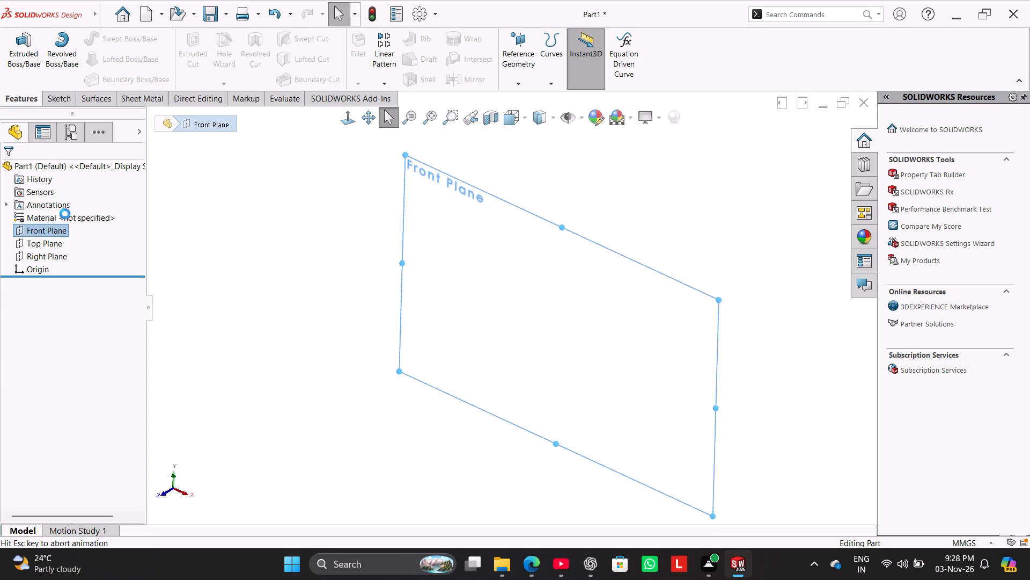
pyautogui.click(111, 38)
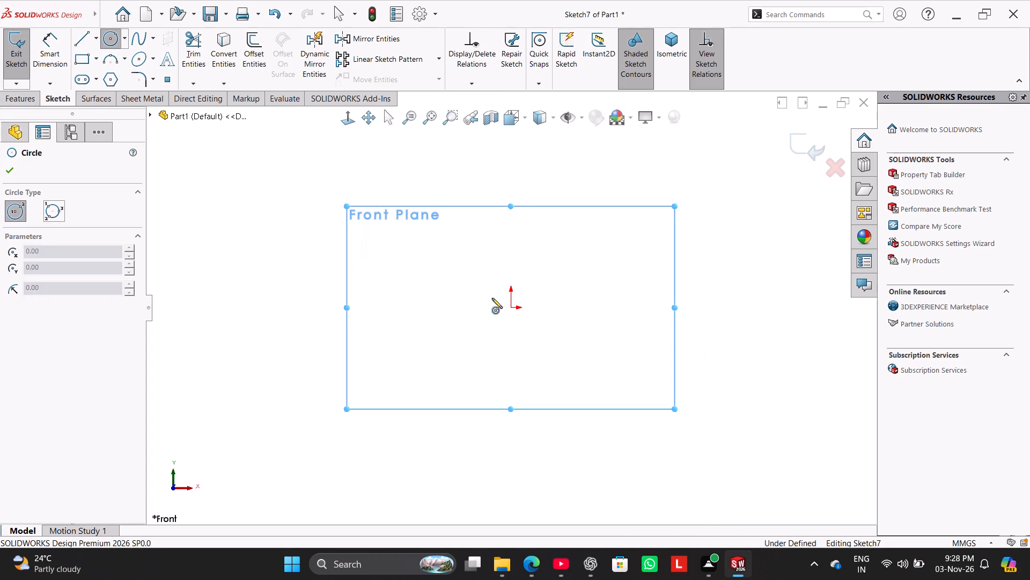
pyautogui.click(510, 310)
pyautogui.click(510, 364)
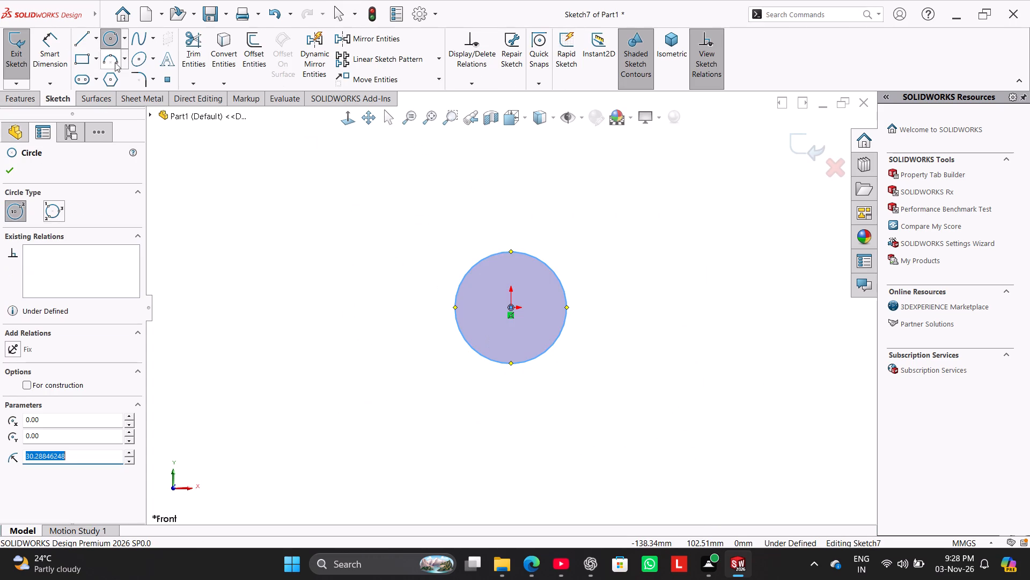
pyautogui.click(56, 47)
pyautogui.click(469, 274)
pyautogui.click(411, 214)
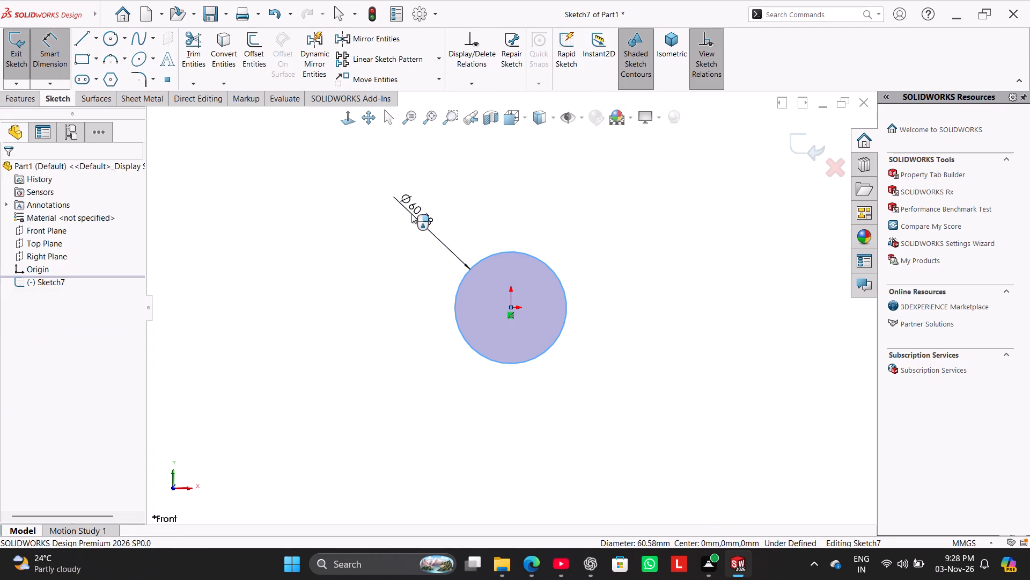
pyautogui.write('48')
pyautogui.press('Return')
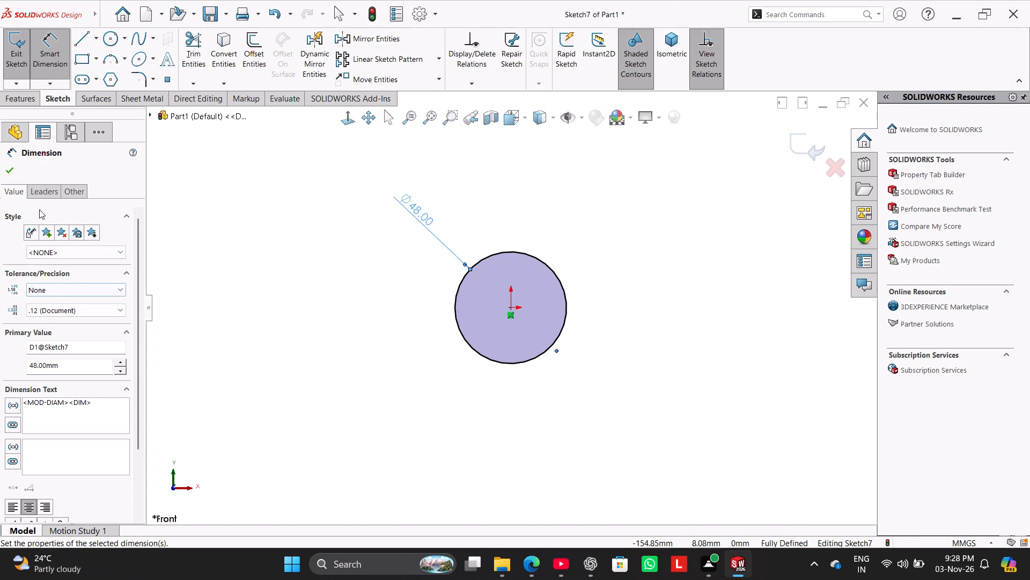
# Extrude the 48 mm circle as a Mid Plane boss with a 33 mm depth.
pyautogui.click(27, 106)
pyautogui.click(18, 53)
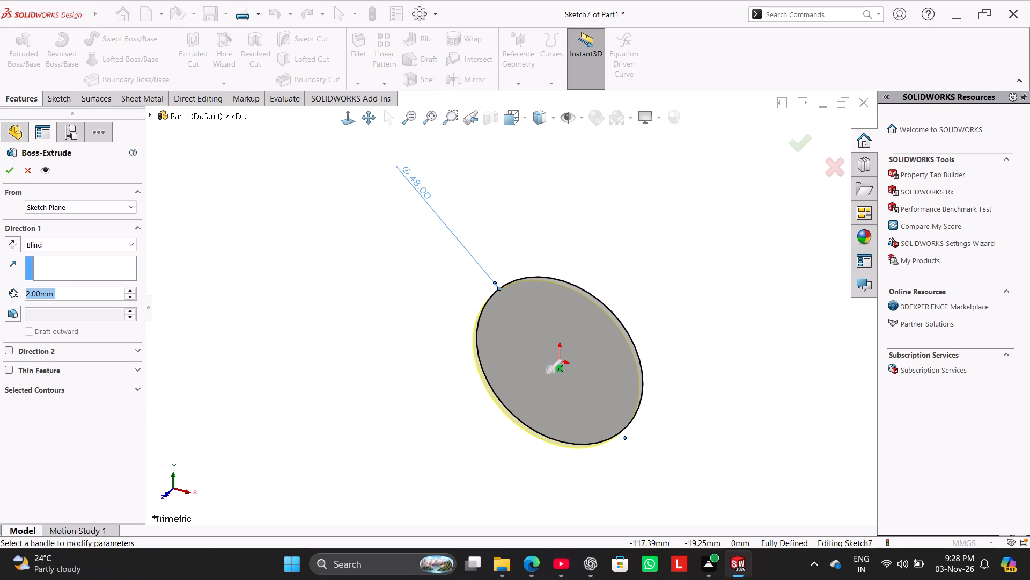
pyautogui.press('3')
pyautogui.press('3')
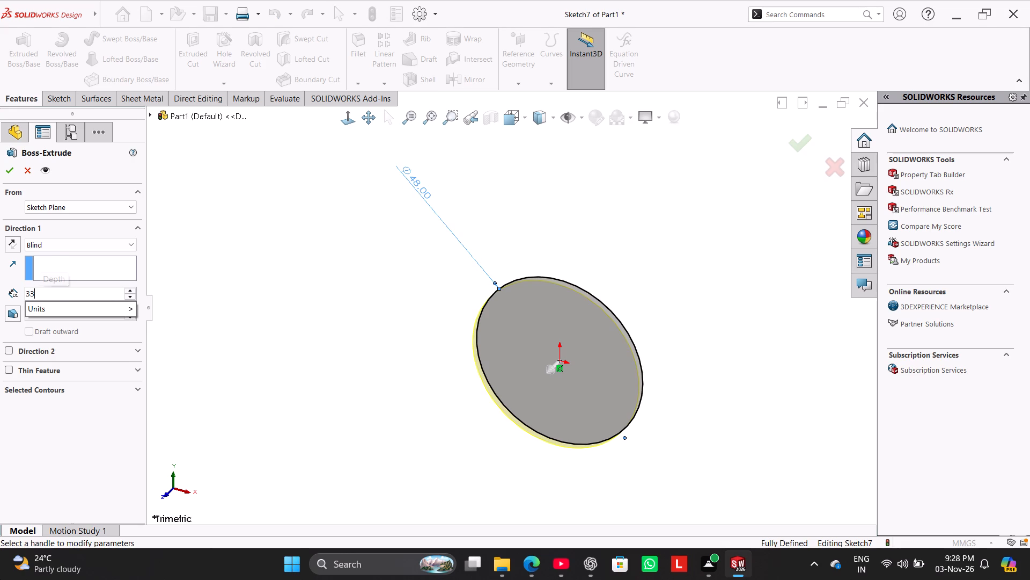
pyautogui.press('Return')
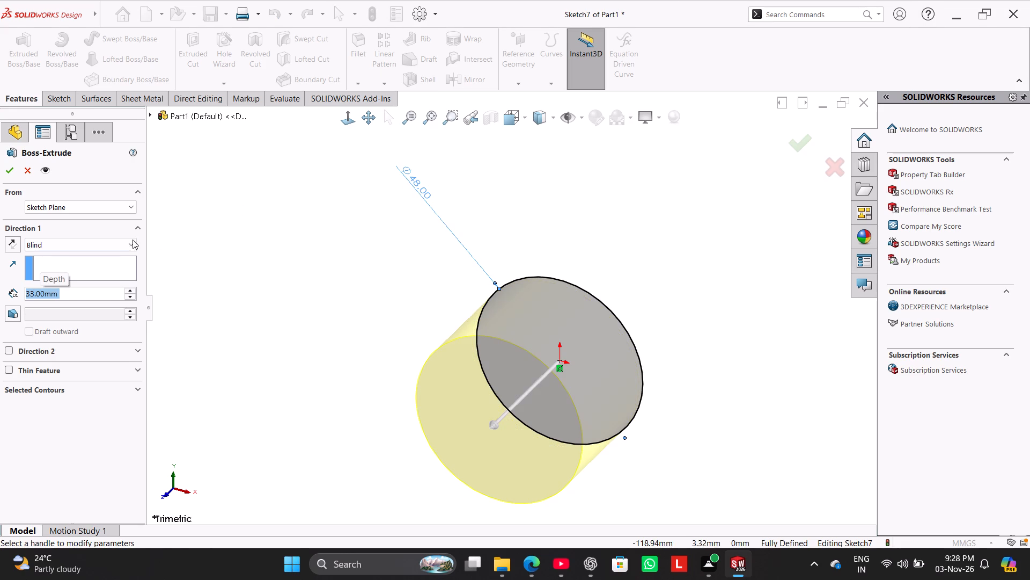
pyautogui.click(126, 239)
pyautogui.click(135, 301)
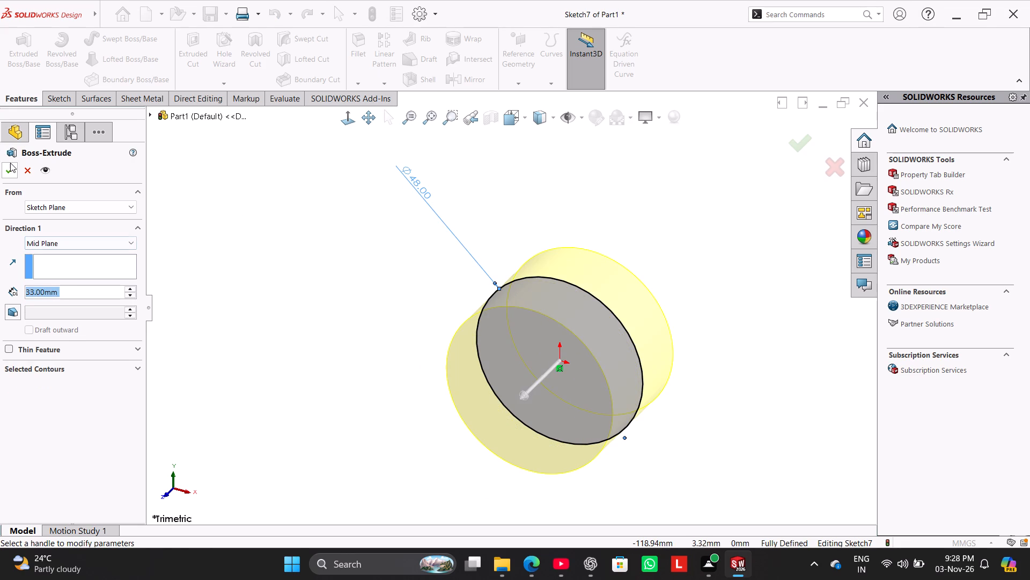
pyautogui.click(10, 166)
pyautogui.click(263, 267)
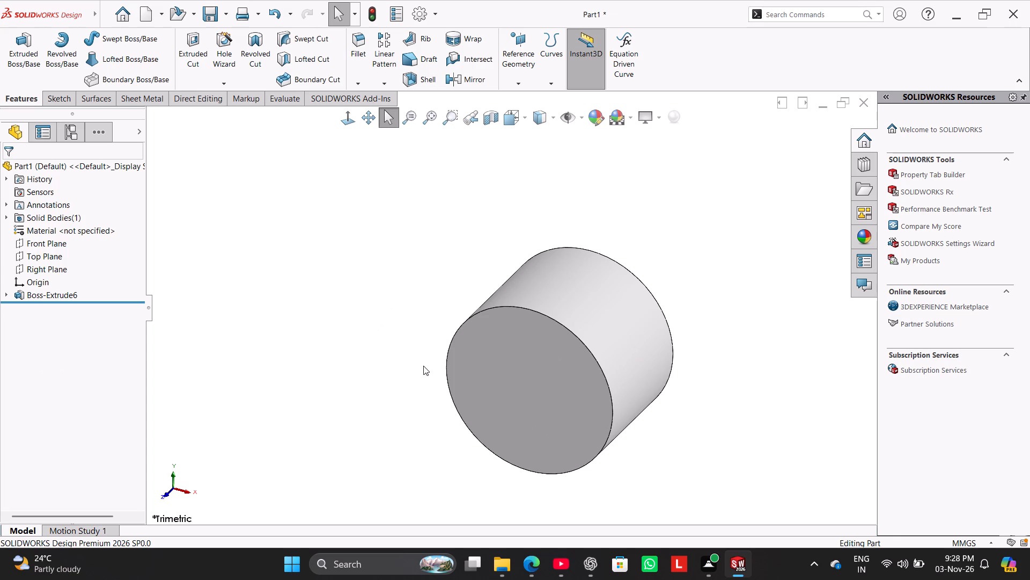
# Sketch a circle centred on the origin on the cylinder's front end face, with a 52 mm diameter, and exit the sketch.
pyautogui.click(514, 368)
pyautogui.click(561, 338)
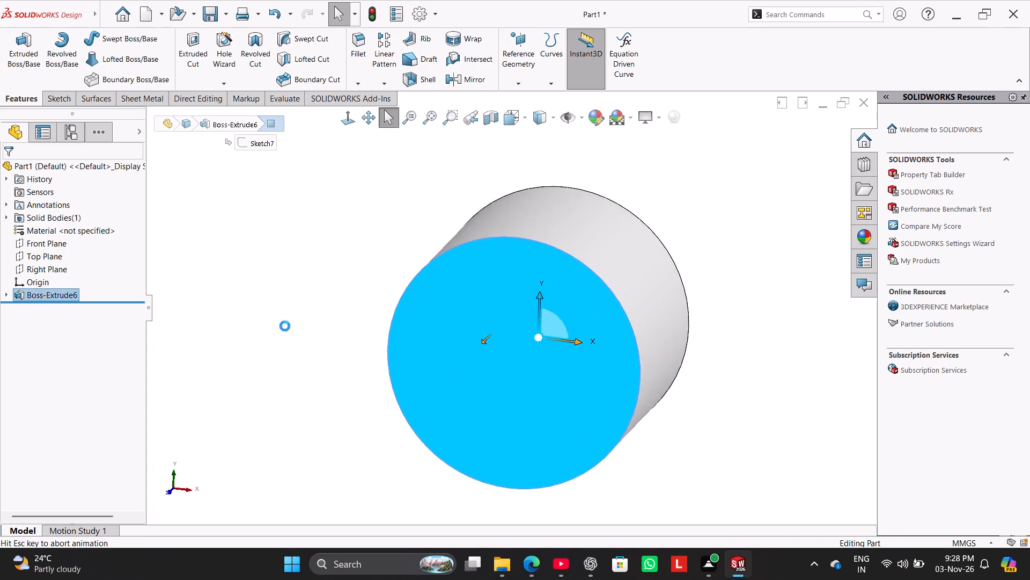
pyautogui.click(259, 249)
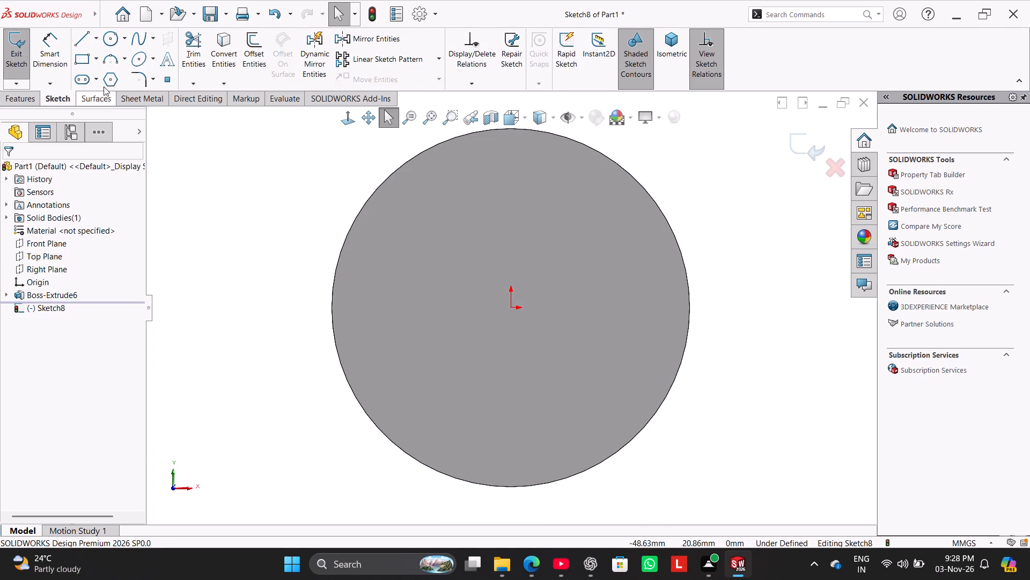
pyautogui.click(109, 36)
pyautogui.click(511, 307)
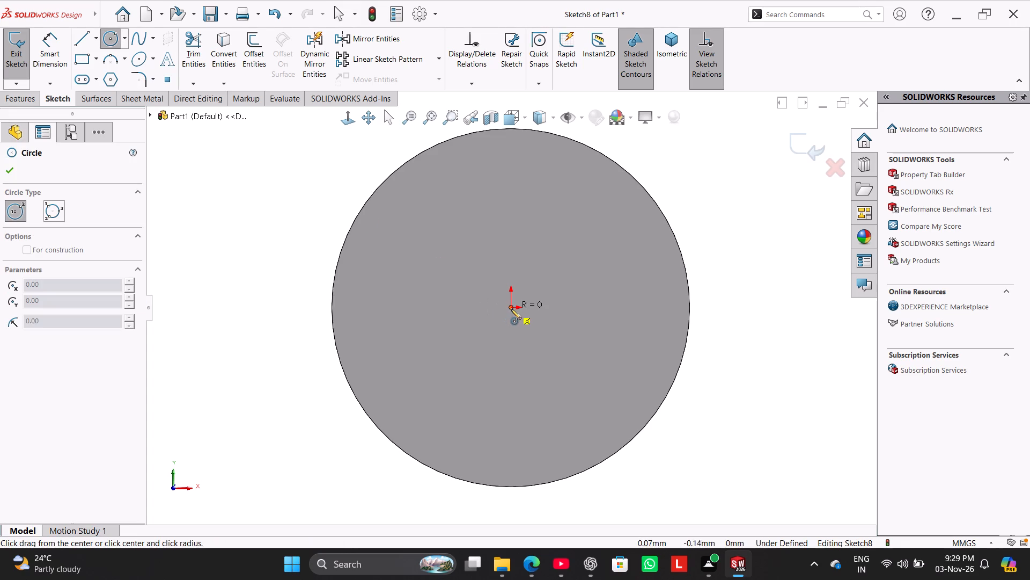
pyautogui.click(674, 191)
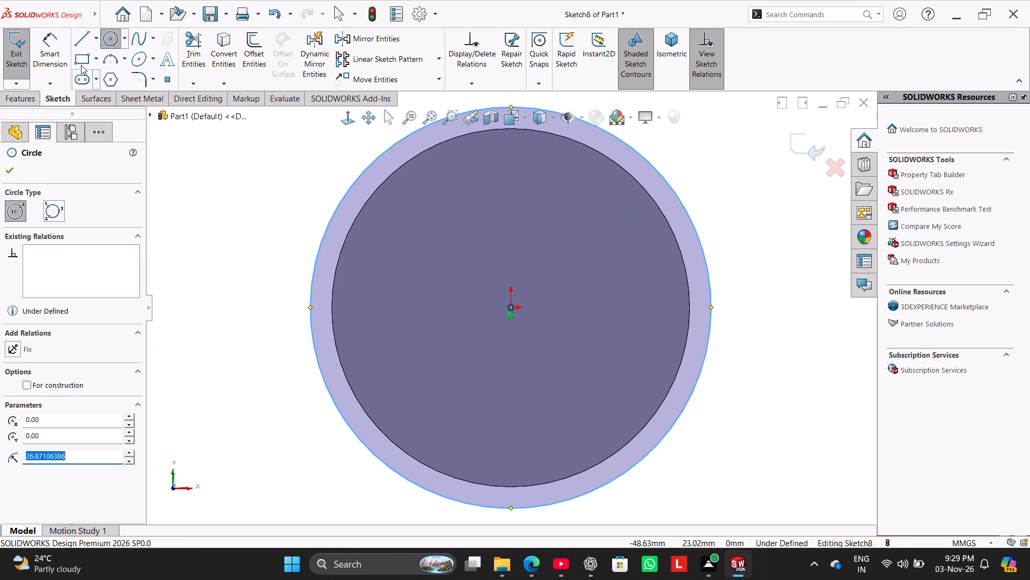
pyautogui.click(50, 50)
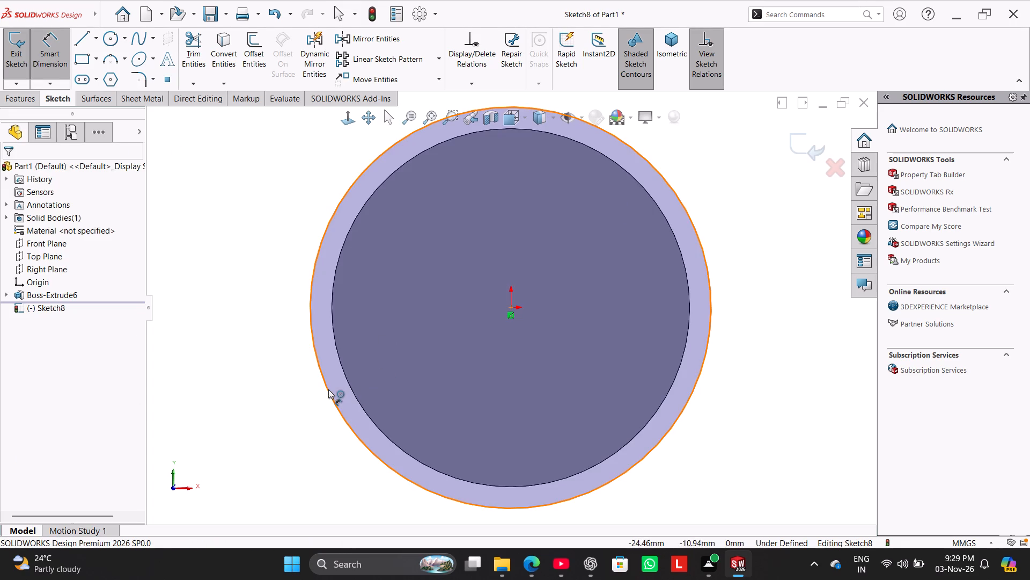
pyautogui.click(328, 388)
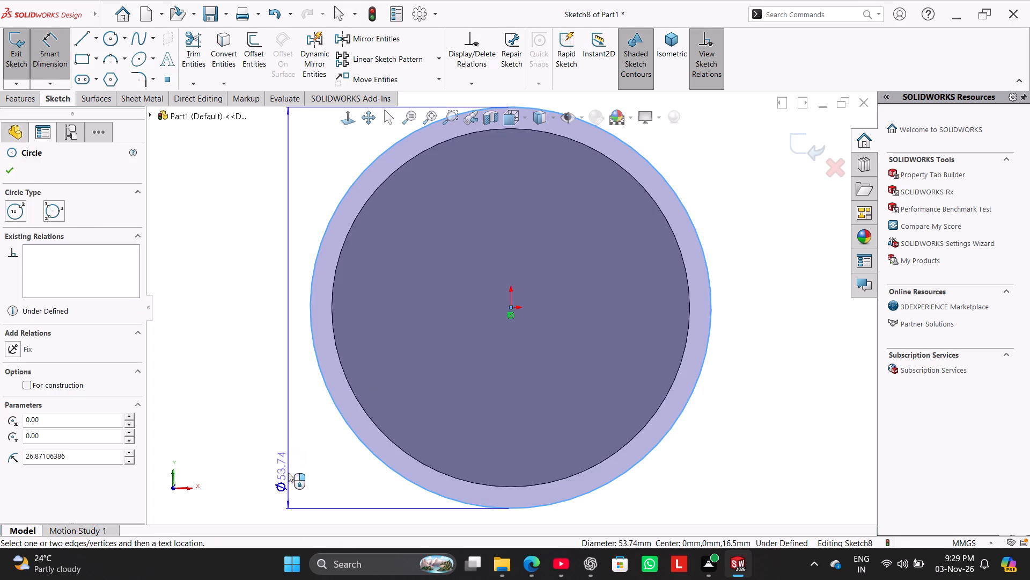
pyautogui.click(288, 473)
pyautogui.write('52')
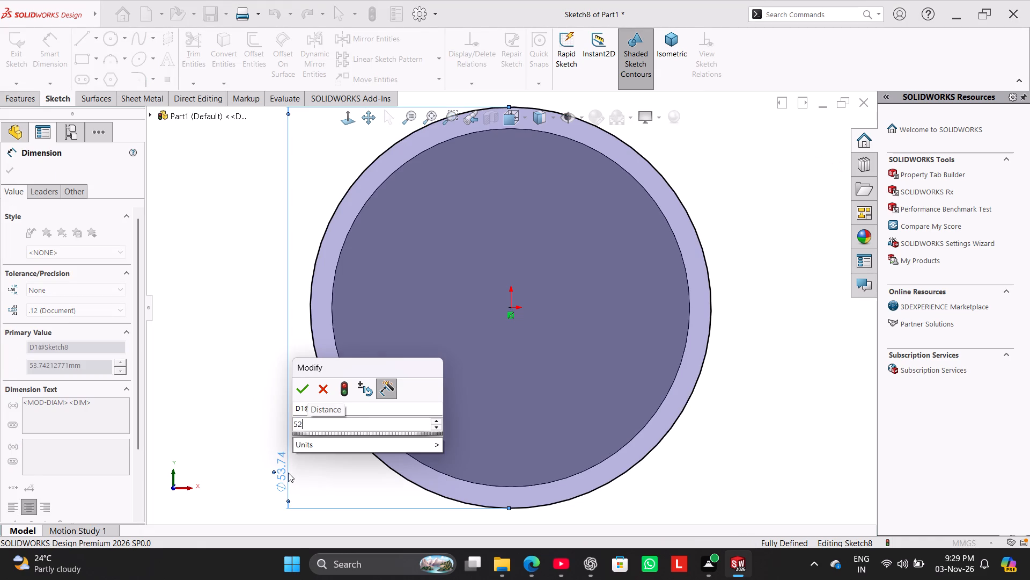
pyautogui.press('Return')
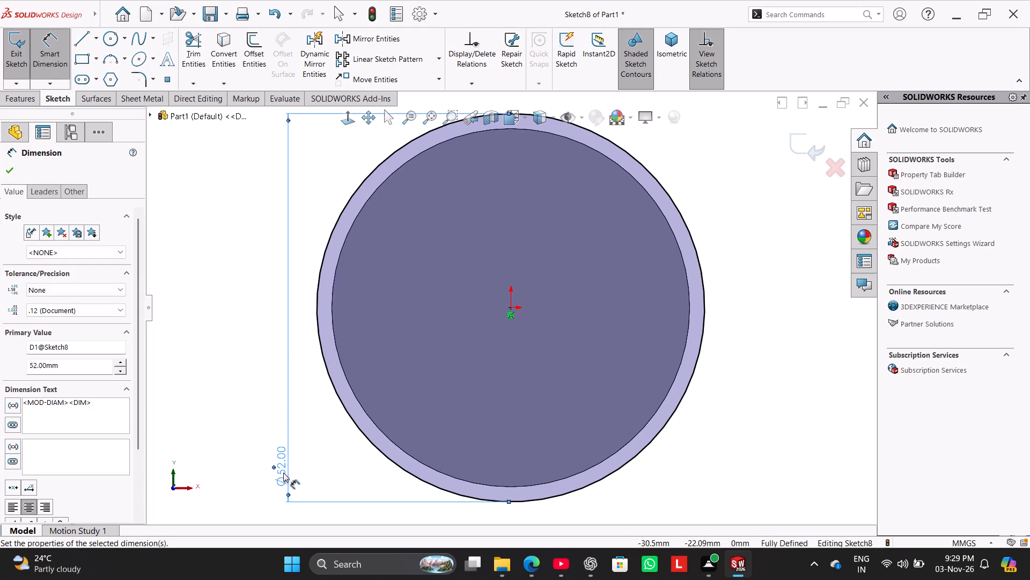
pyautogui.rightClick(239, 379)
pyautogui.click(262, 411)
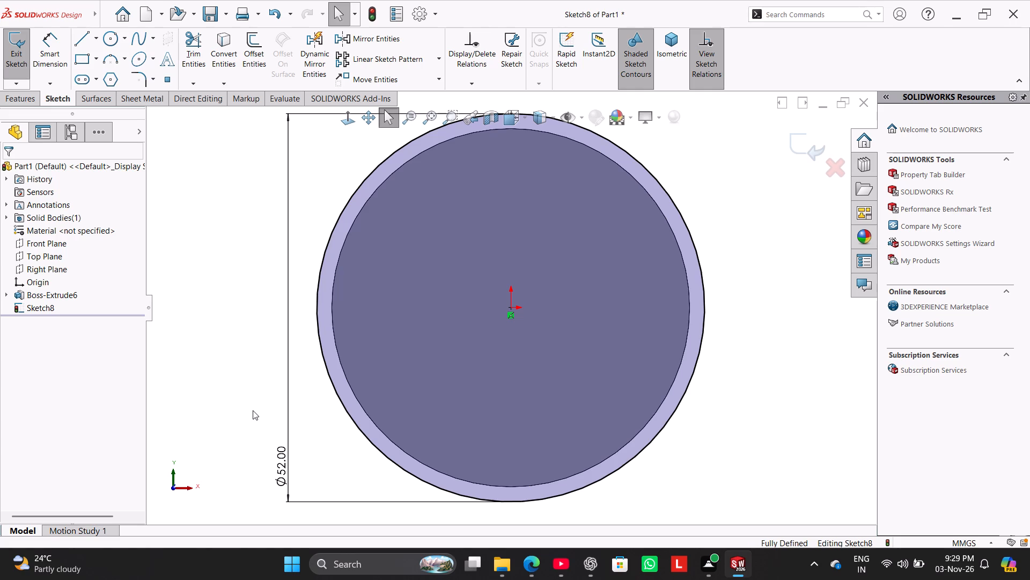
pyautogui.moveTo(238, 416); pyautogui.dragTo(443, 257, button='right')
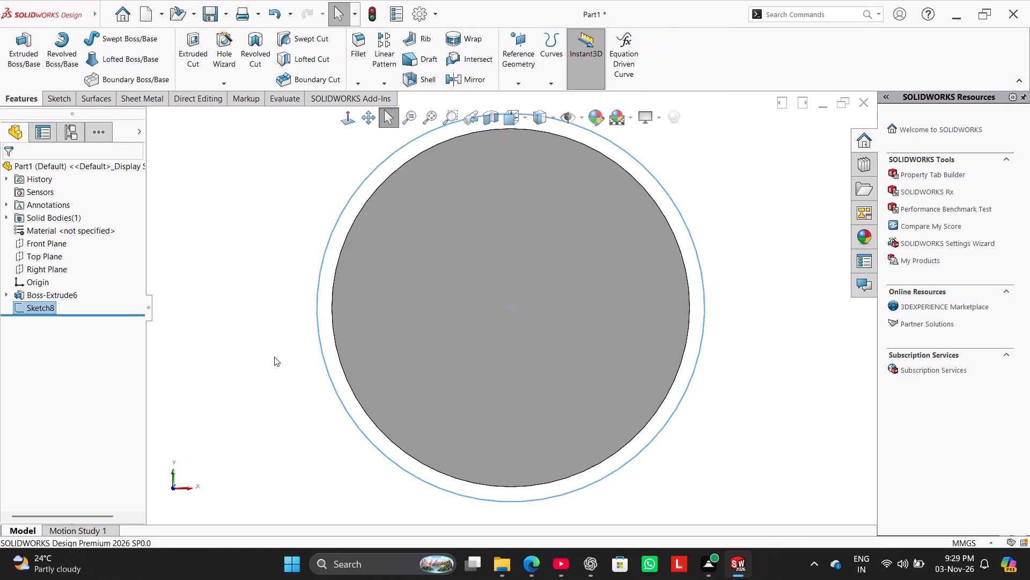
# Extrude the 52 mm circle outward as a 2 mm blind boss with Merge result turned off.
pyautogui.moveTo(274, 357); pyautogui.dragTo(377, 266, button='right')
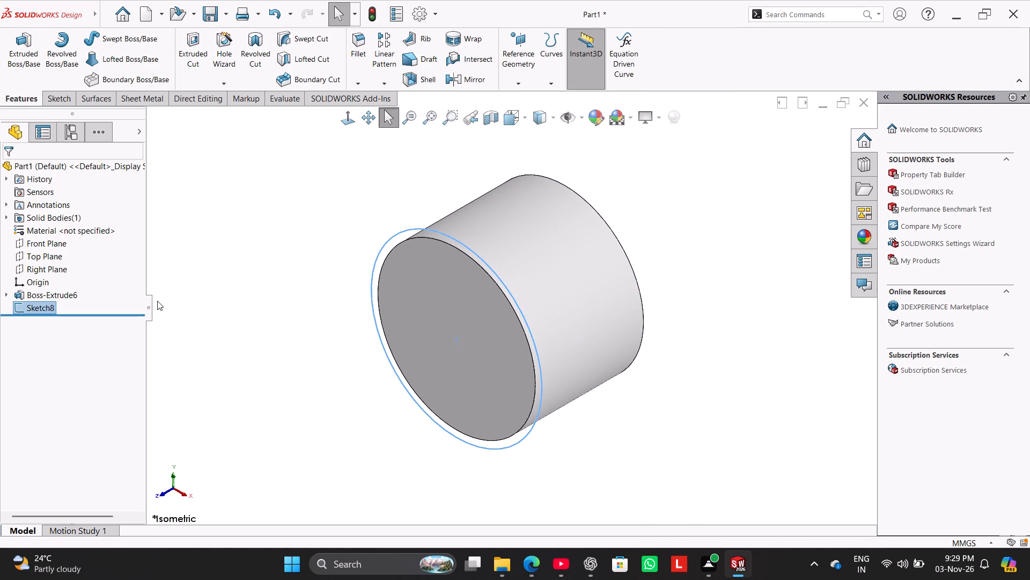
pyautogui.click(28, 64)
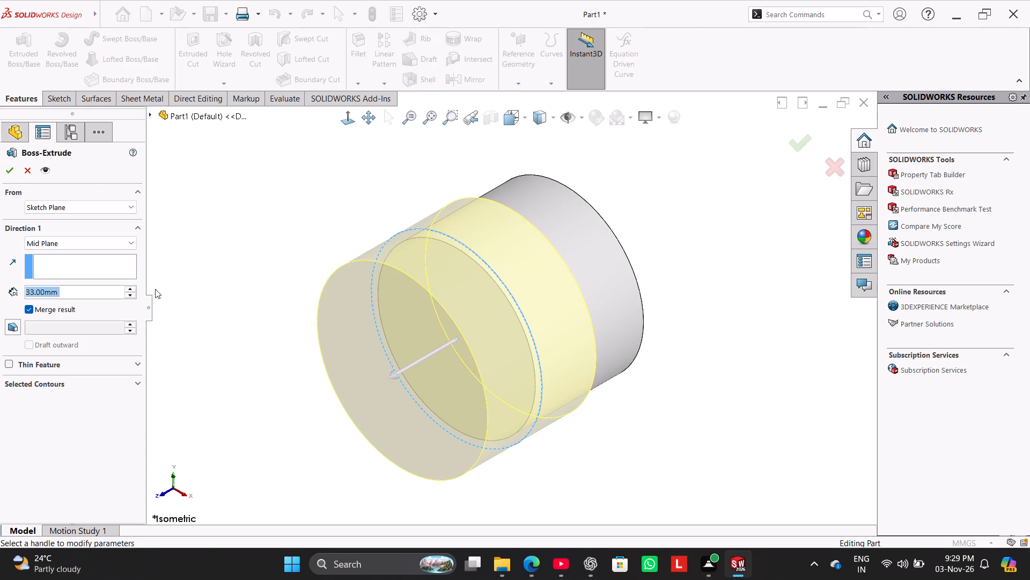
pyautogui.moveTo(224, 294); pyautogui.dragTo(193, 356, button='middle')
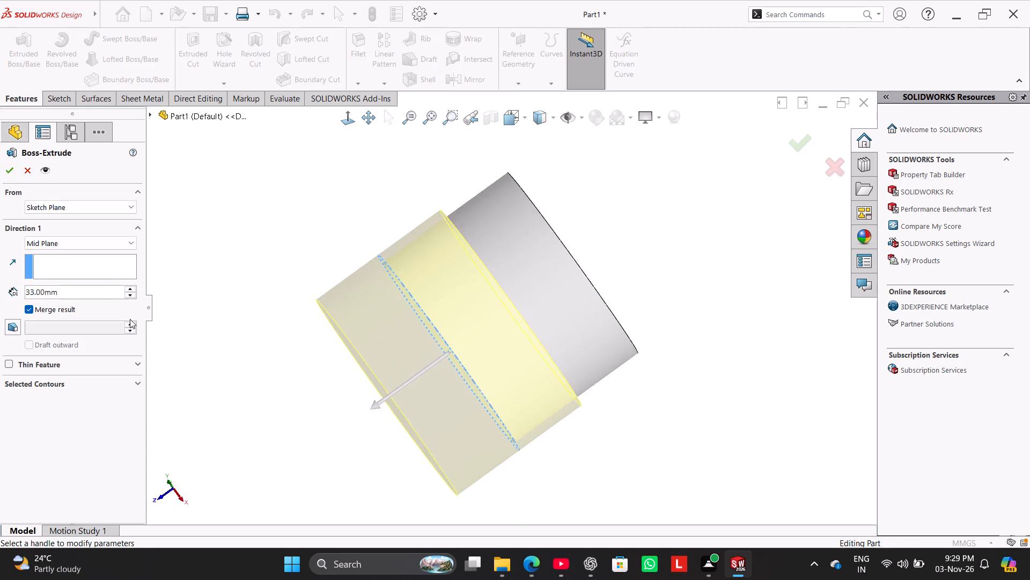
pyautogui.click(93, 249)
pyautogui.click(89, 258)
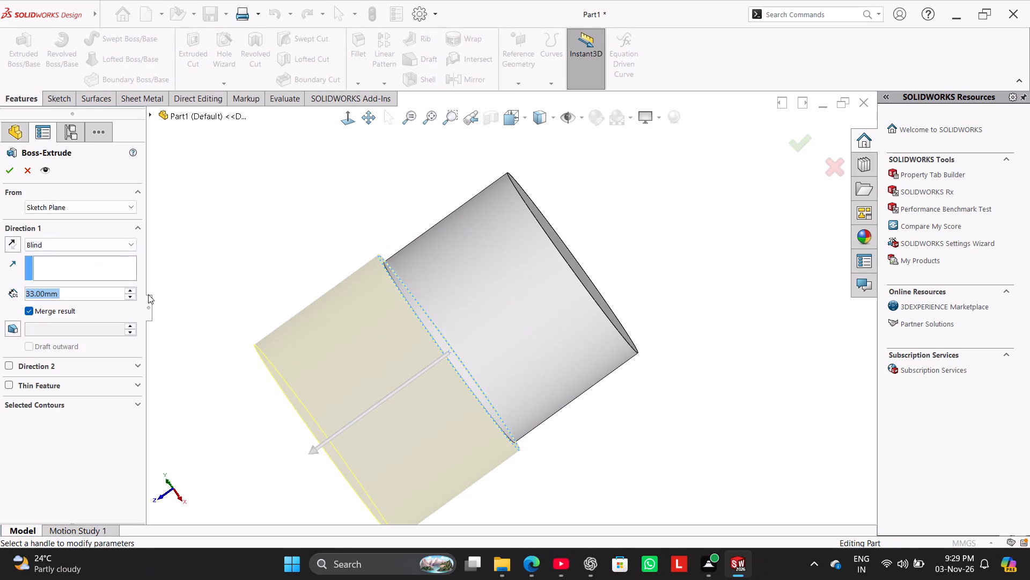
pyautogui.press('2')
pyautogui.press('Return')
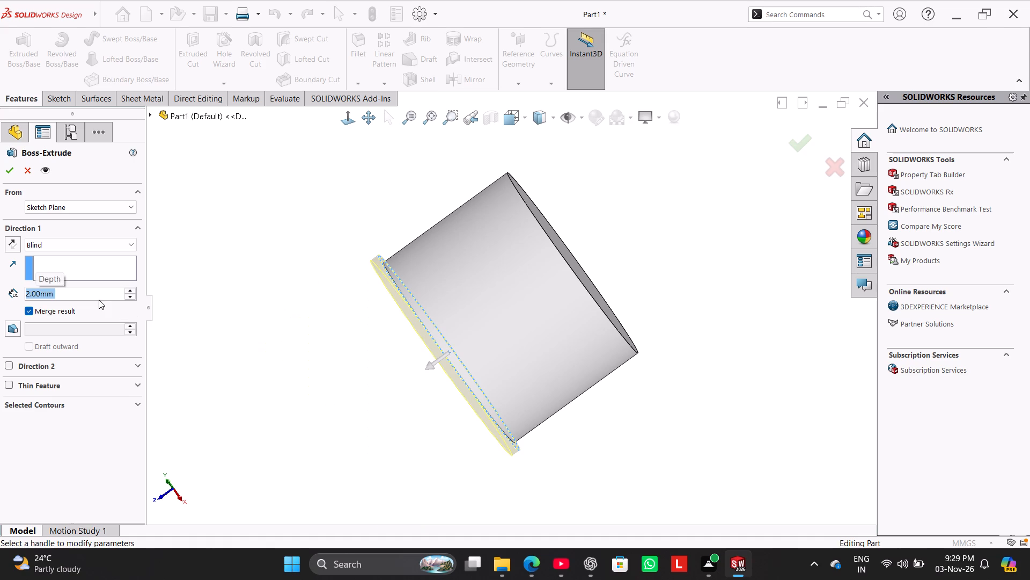
pyautogui.click(33, 313)
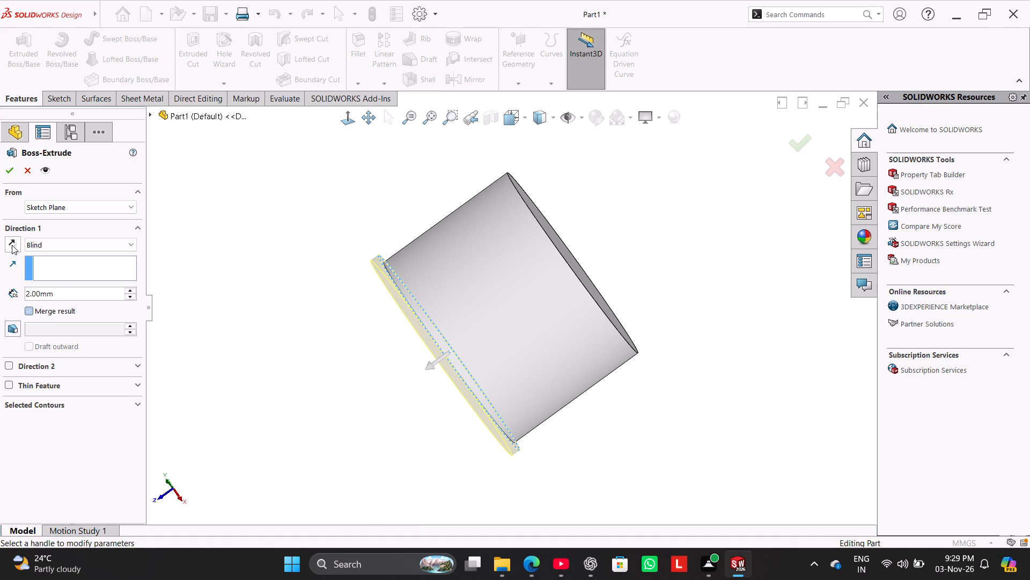
pyautogui.click(16, 172)
pyautogui.click(289, 271)
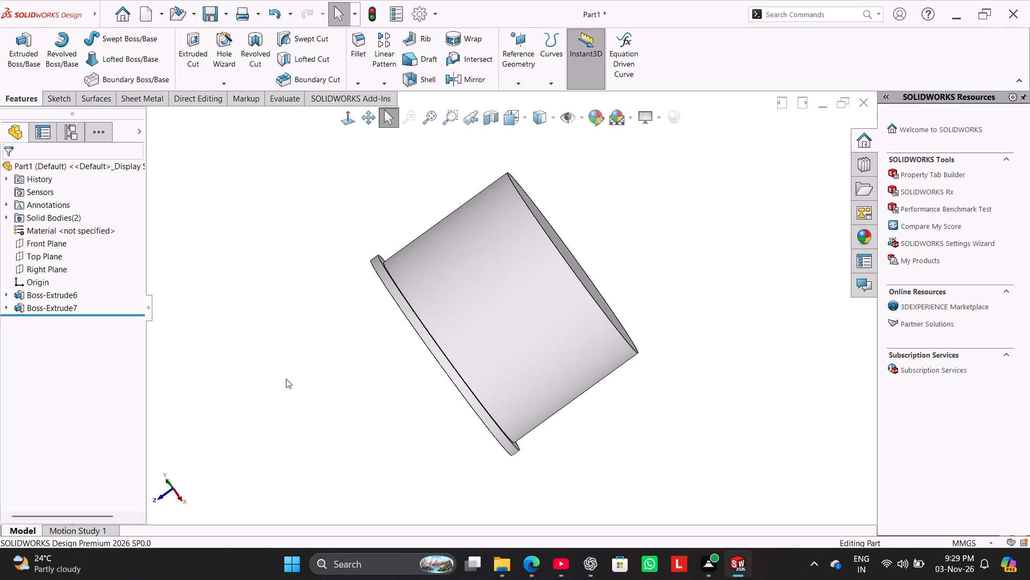
# Sketch a vertical straight slot on the disc's outer face, running down from the origin, about 65 mm wide and 45 mm between arc centres.
pyautogui.moveTo(286, 389); pyautogui.dragTo(318, 416, button='middle')
pyautogui.moveTo(295, 401); pyautogui.dragTo(472, 269, button='right')
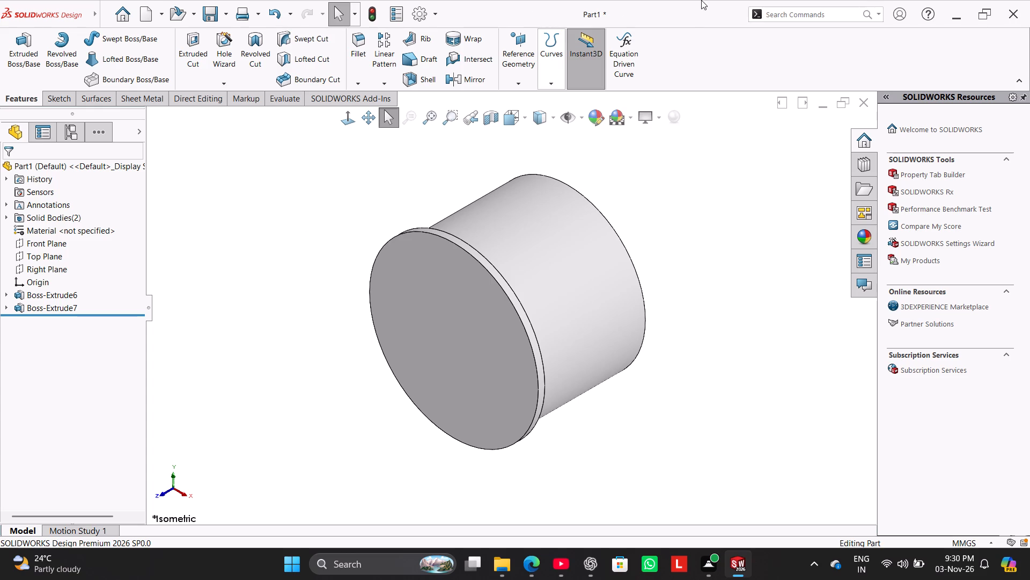
pyautogui.rightClick(458, 307)
pyautogui.click(492, 294)
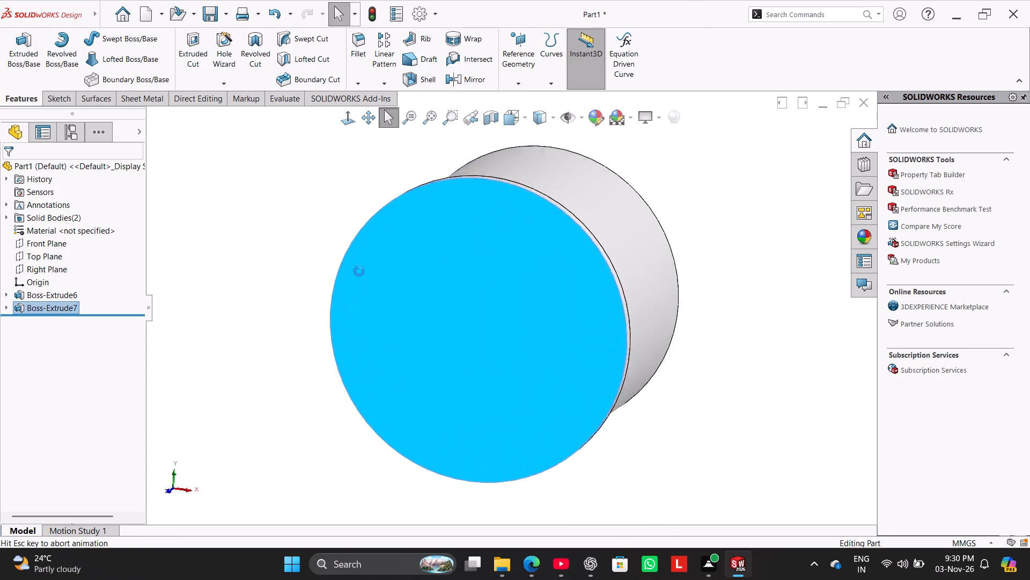
pyautogui.click(209, 195)
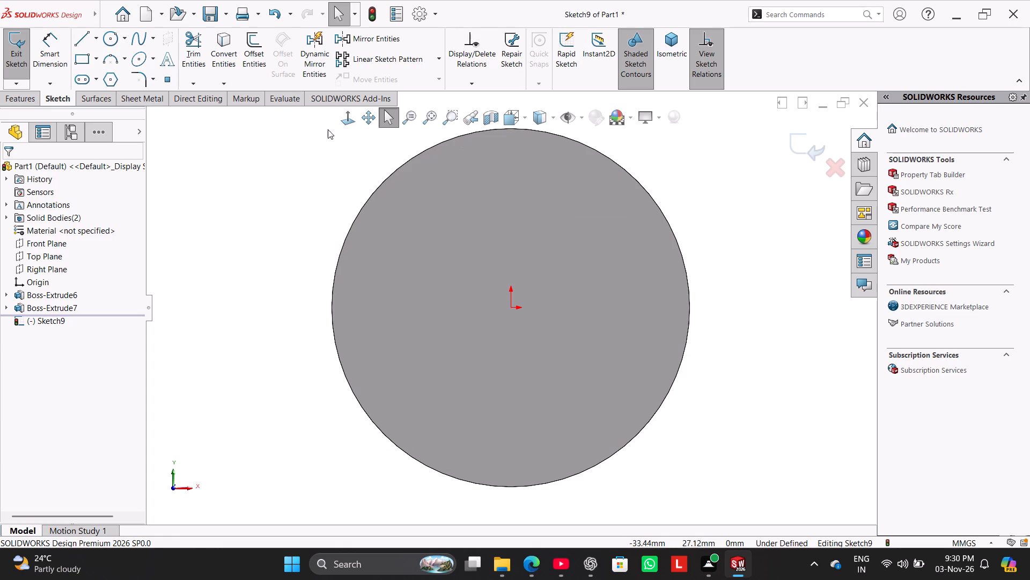
pyautogui.click(97, 76)
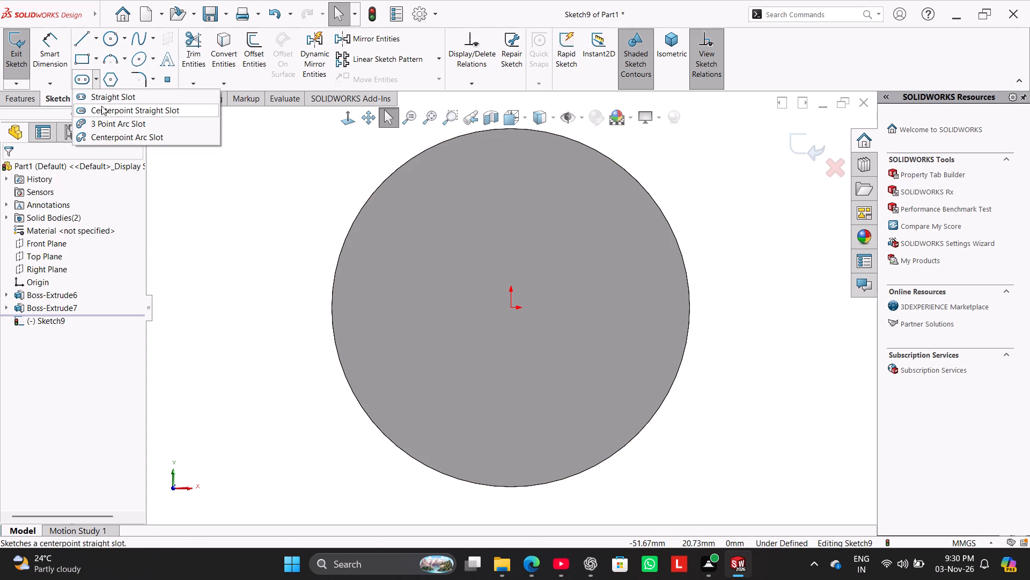
pyautogui.click(85, 84)
pyautogui.click(510, 305)
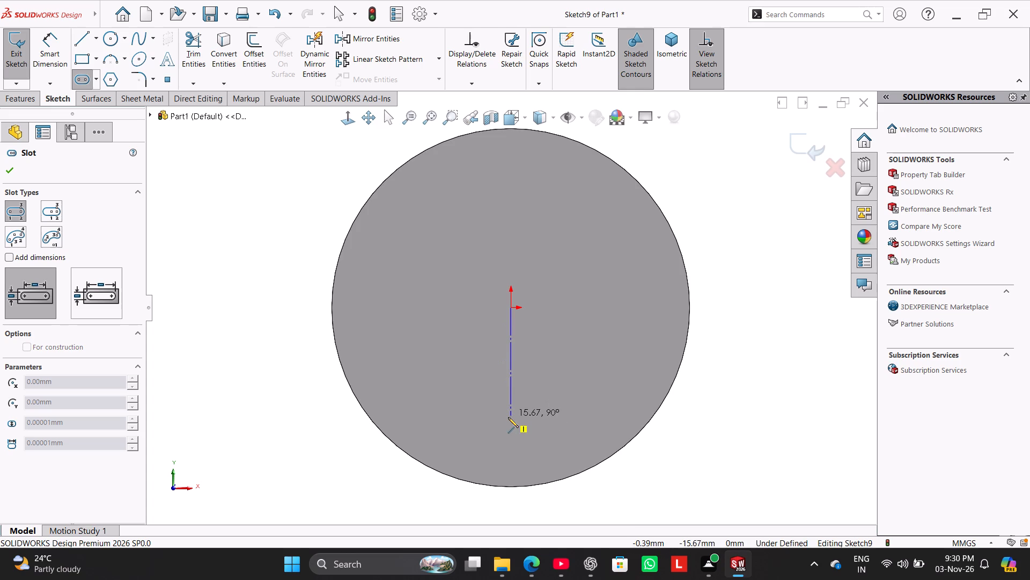
pyautogui.scroll(-2, 525, 487)
pyautogui.scroll(5, 523, 488)
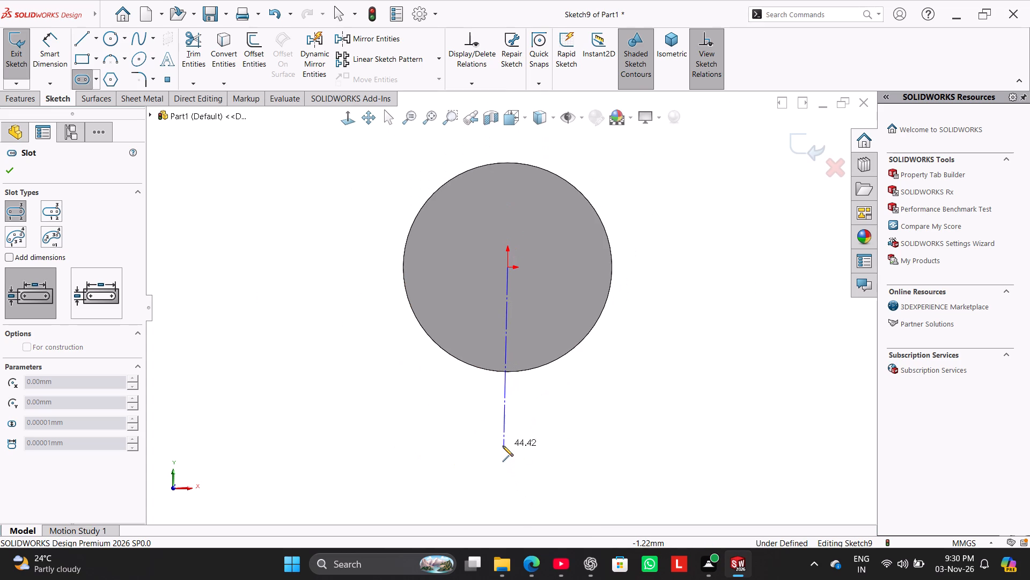
pyautogui.click(505, 447)
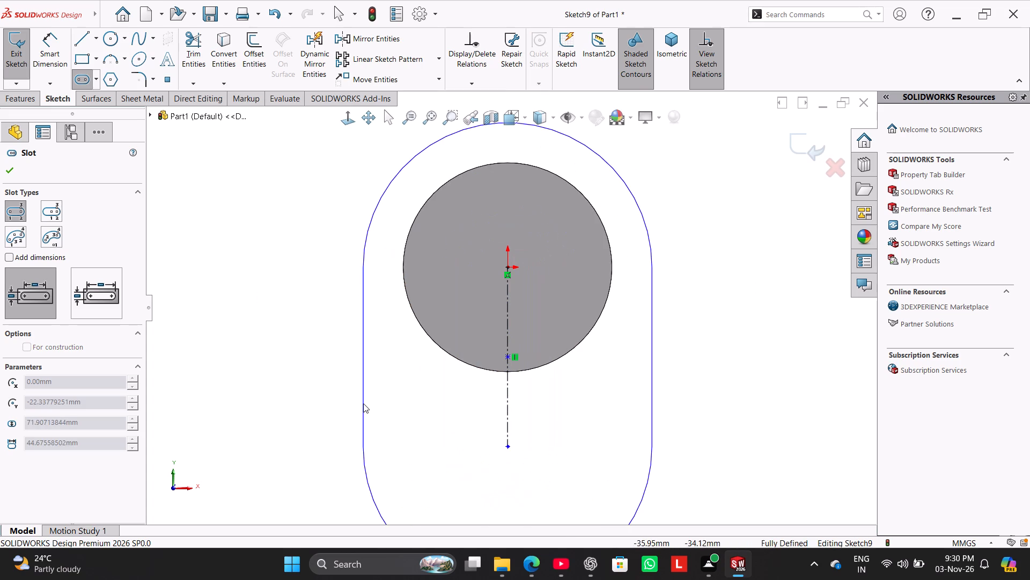
pyautogui.click(377, 385)
# Dimension the slot to 80 mm wide and 120 mm overall length across its two end arcs.
pyautogui.click(34, 50)
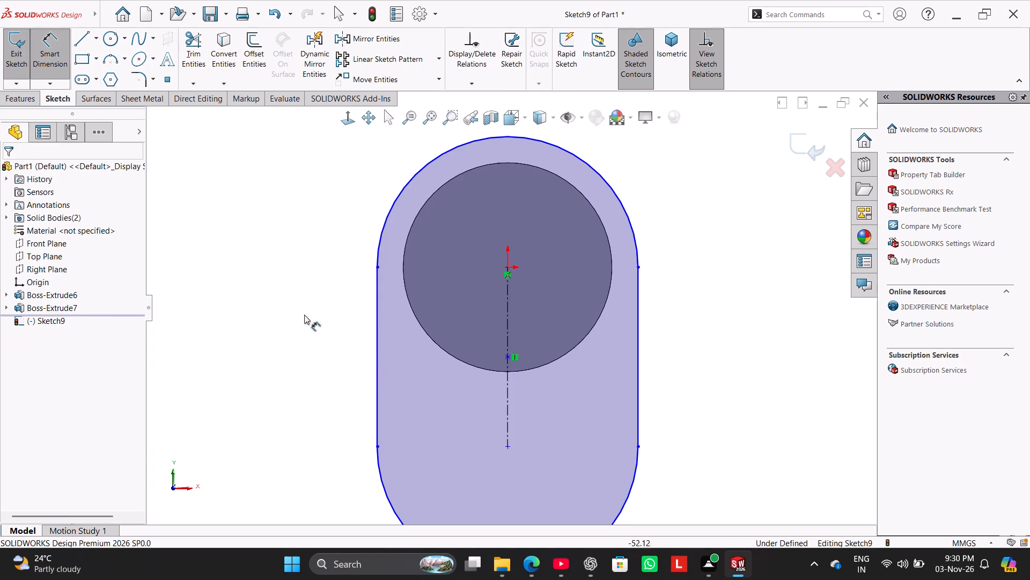
pyautogui.click(378, 366)
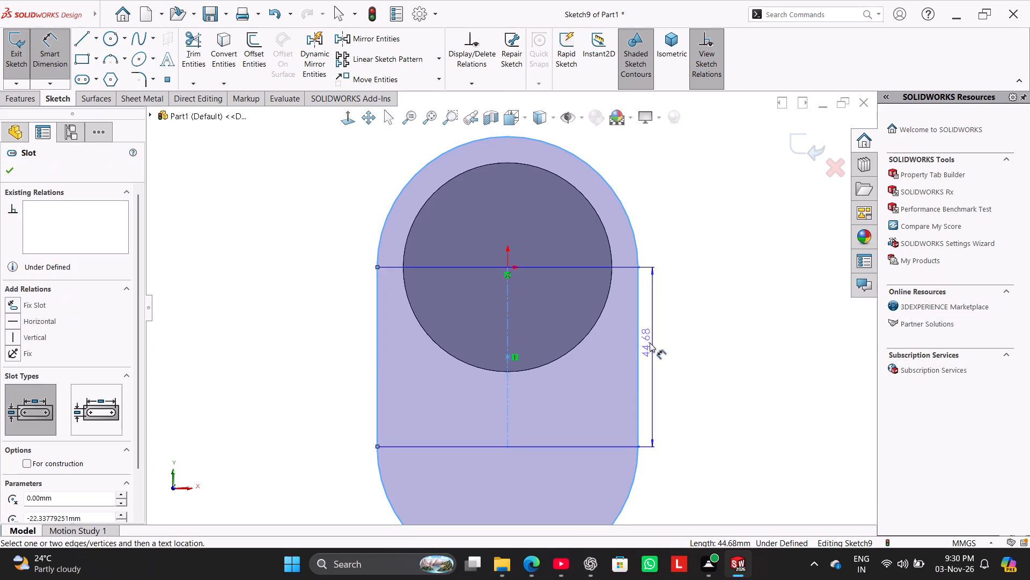
pyautogui.click(638, 329)
pyautogui.scroll(3, 526, 141)
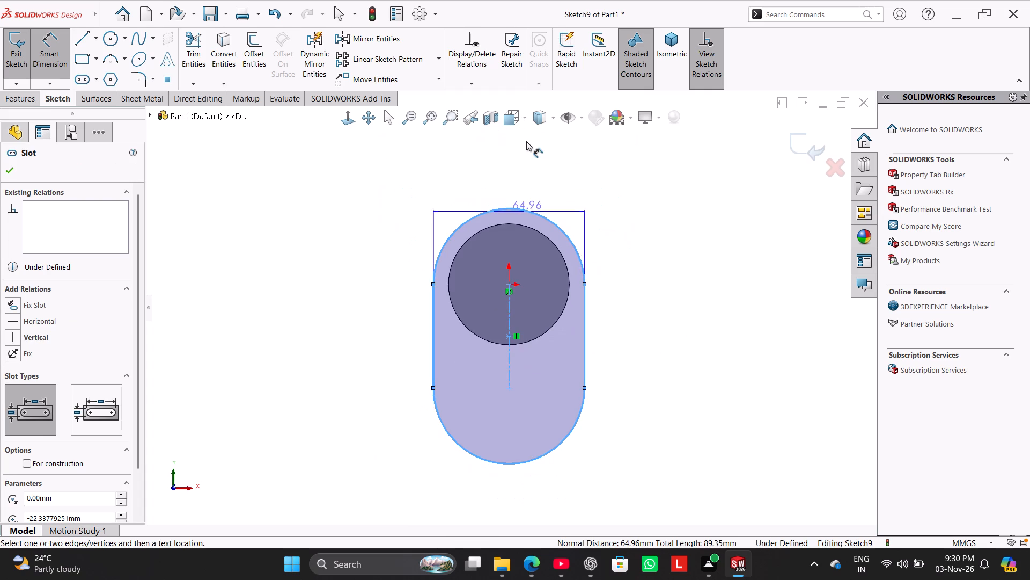
pyautogui.click(511, 197)
pyautogui.write('80')
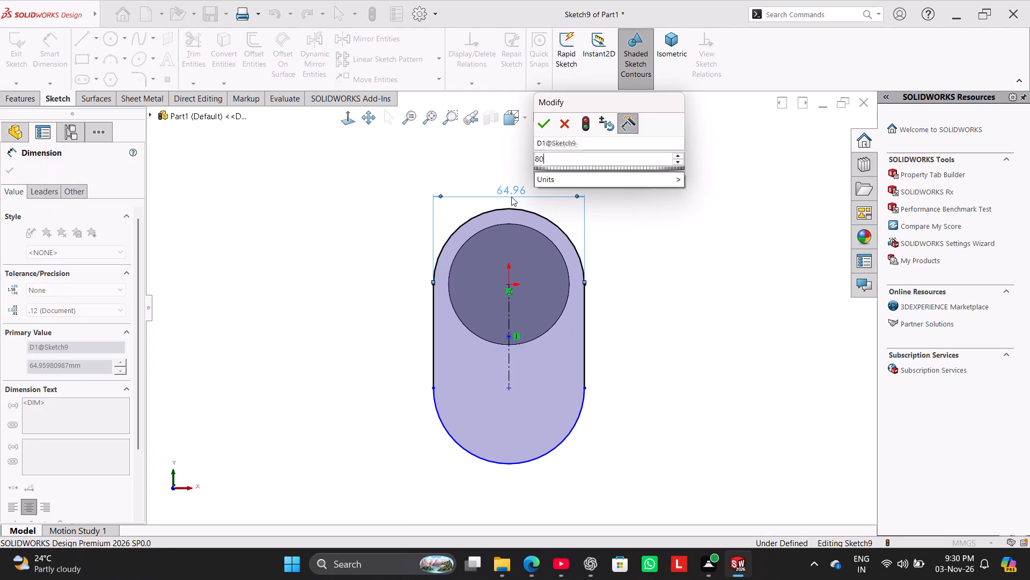
pyautogui.press('Return')
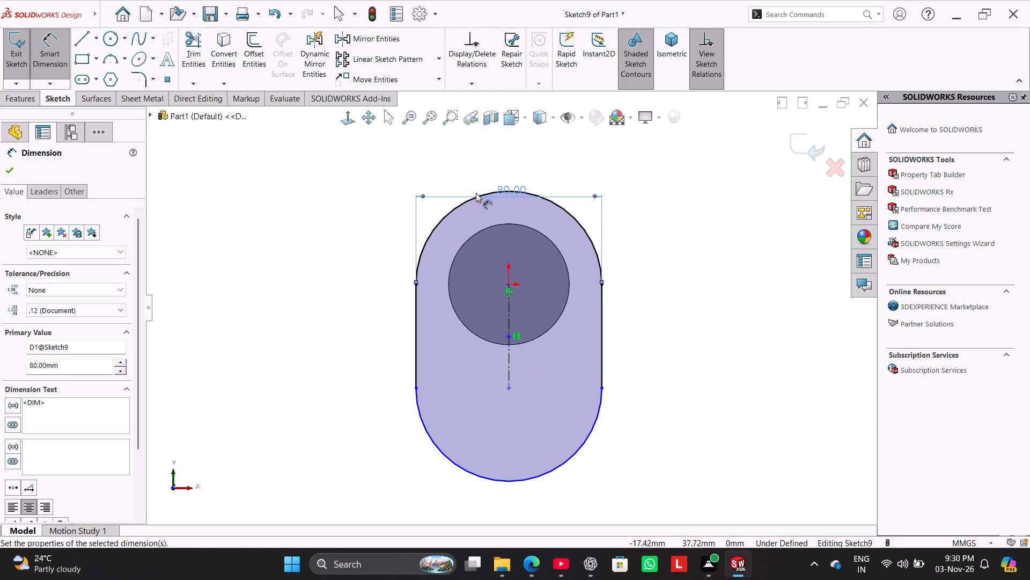
pyautogui.keyDown('shift'); pyautogui.click(489, 191); pyautogui.keyUp('shift')
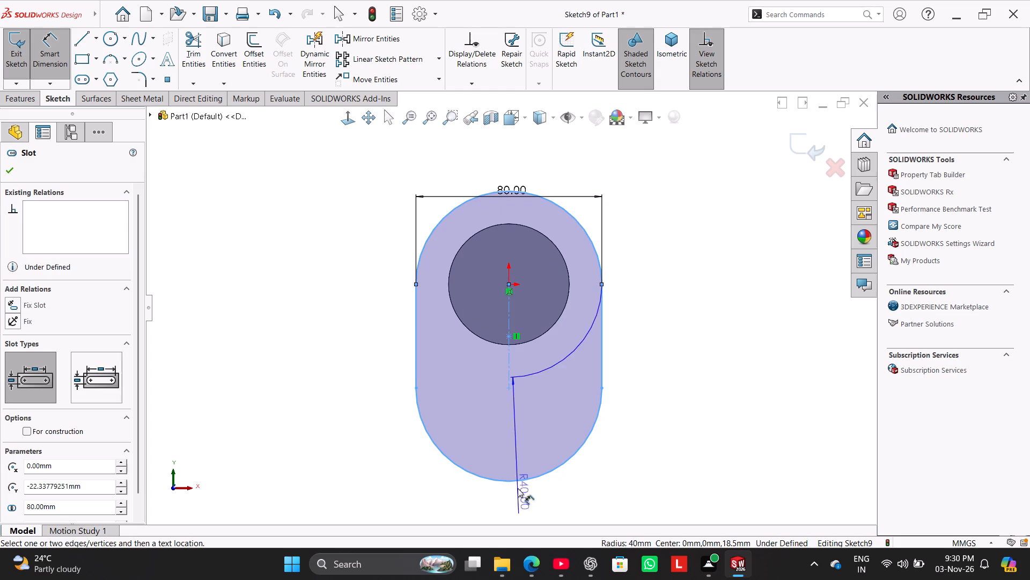
pyautogui.keyDown('shift'); pyautogui.click(514, 479); pyautogui.keyUp('shift')
pyautogui.click(660, 341)
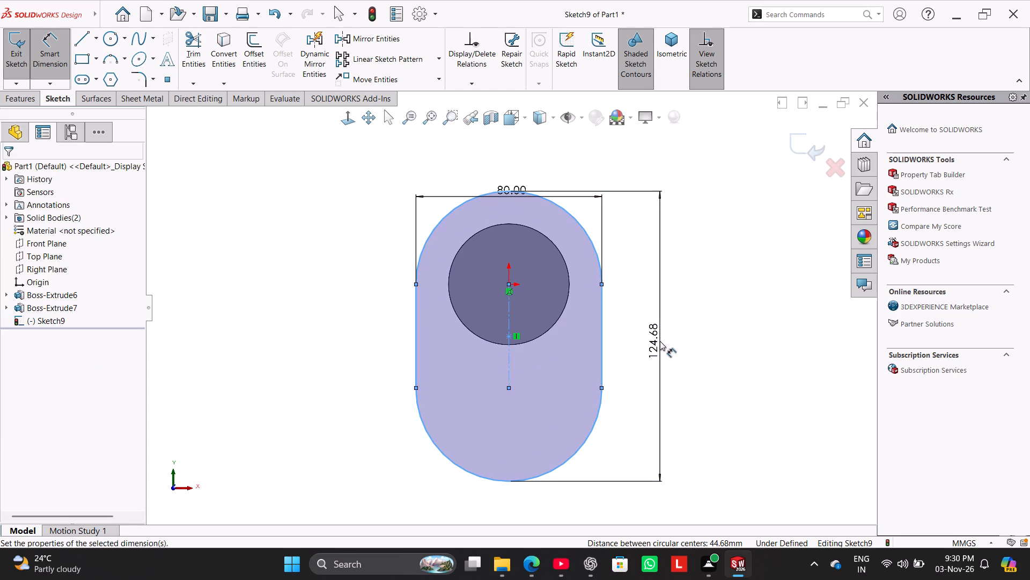
pyautogui.write('120')
pyautogui.press('Return')
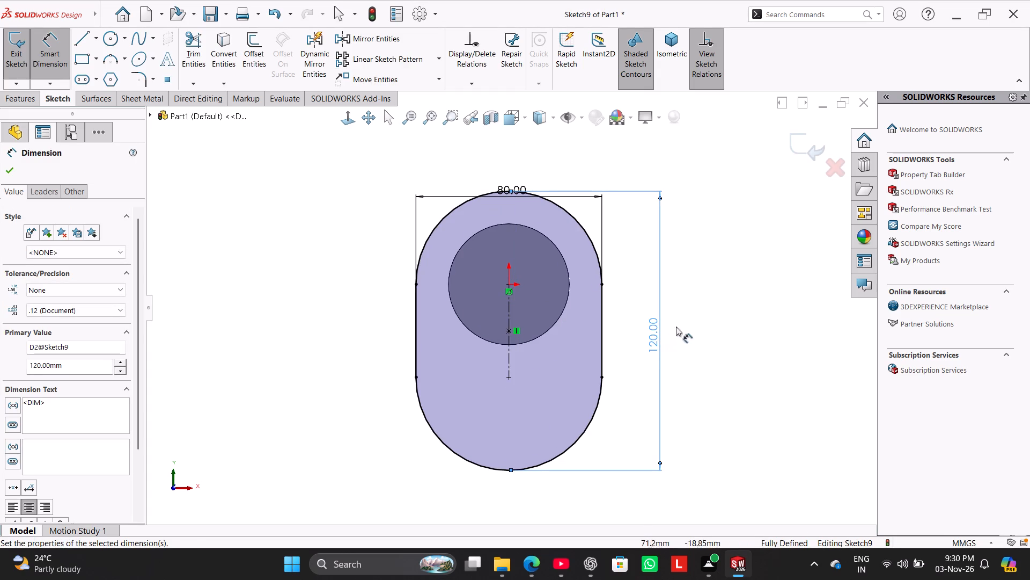
pyautogui.rightClick(687, 310)
pyautogui.click(716, 349)
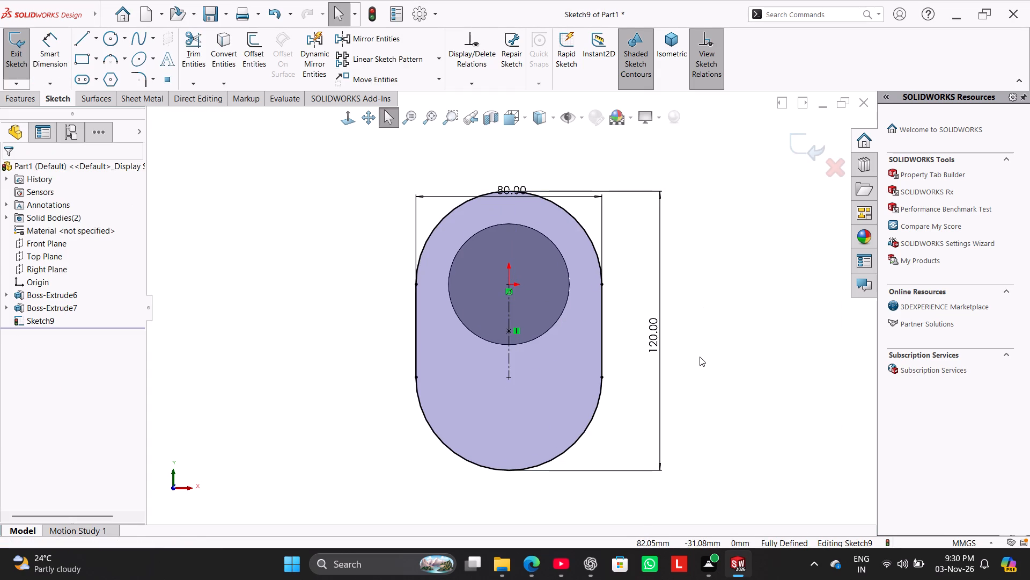
# Extrude the slot profile outward from the disc as a 20 mm blind boss.
pyautogui.click(34, 102)
pyautogui.click(34, 47)
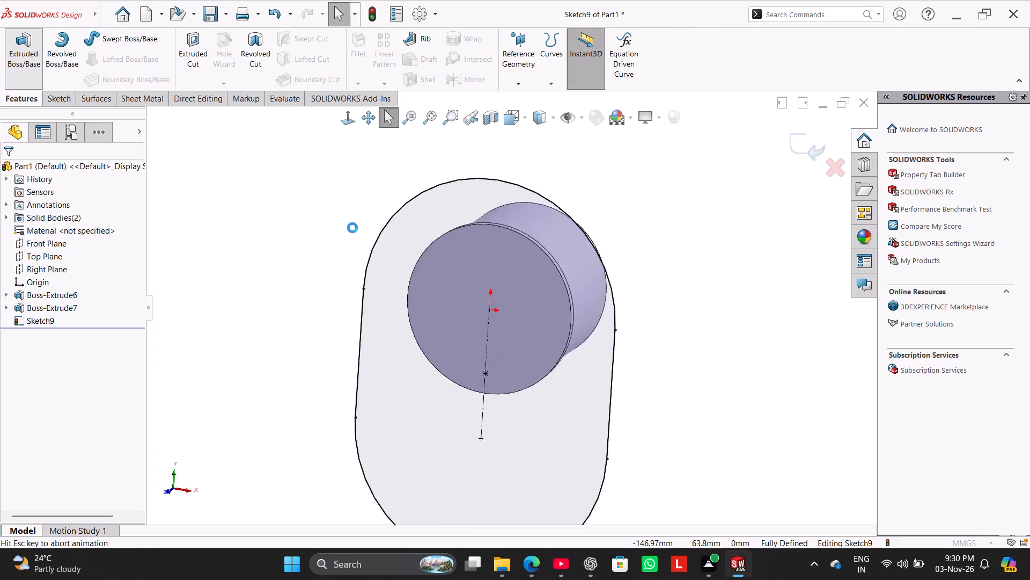
pyautogui.scroll(4, 260, 300)
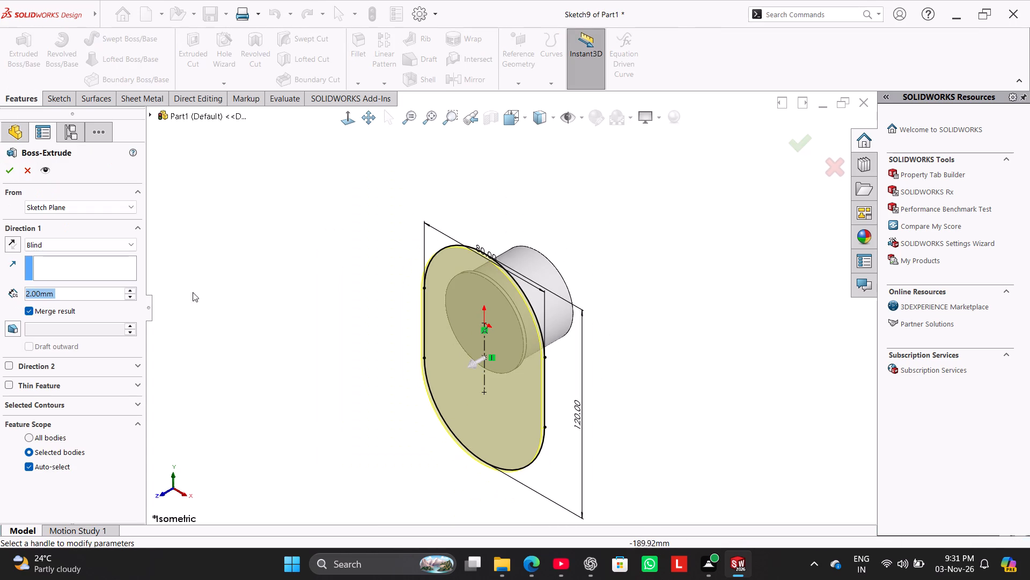
pyautogui.doubleClick(66, 295)
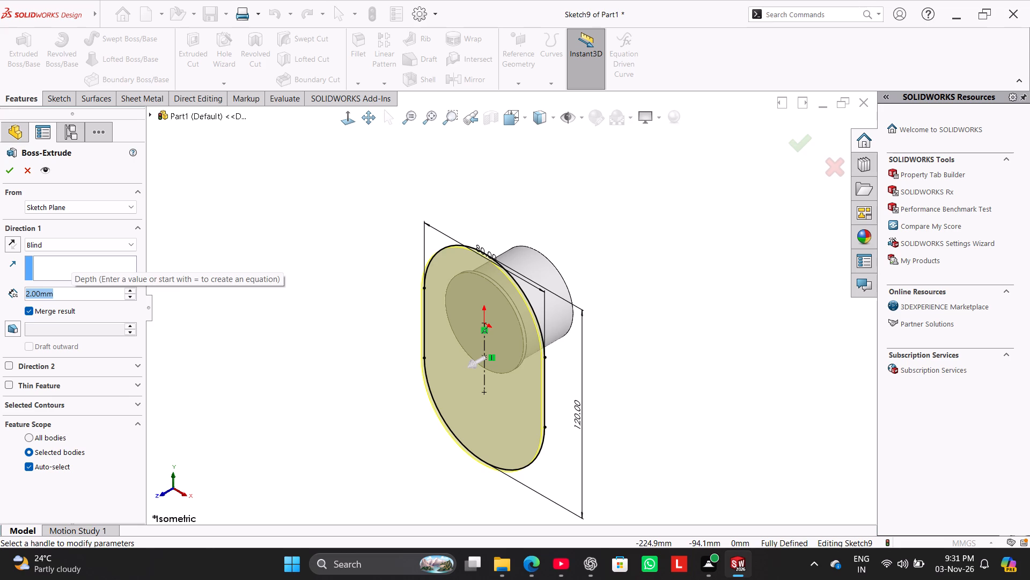
pyautogui.write('20')
pyautogui.press('Return')
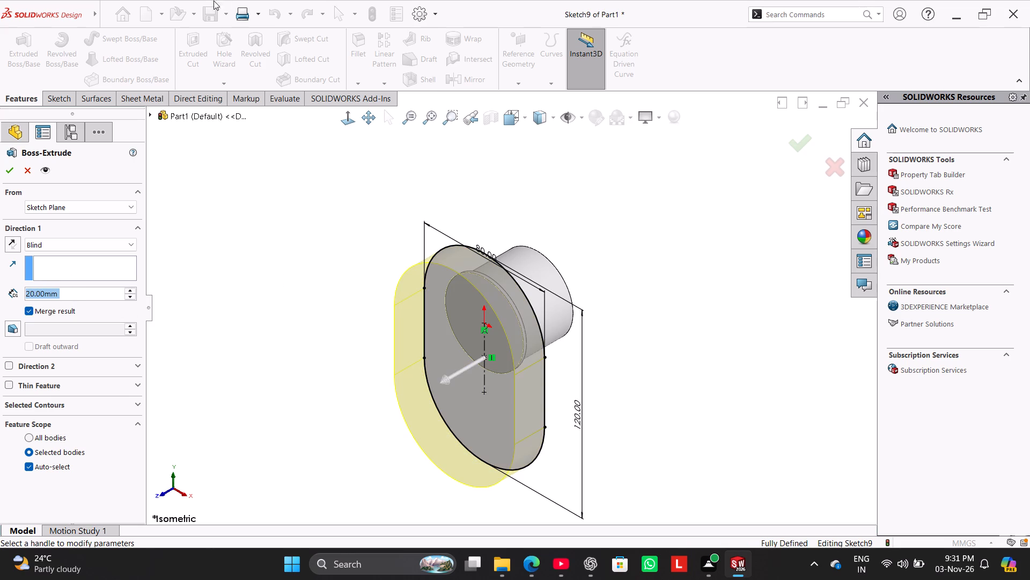
pyautogui.click(8, 171)
pyautogui.click(353, 251)
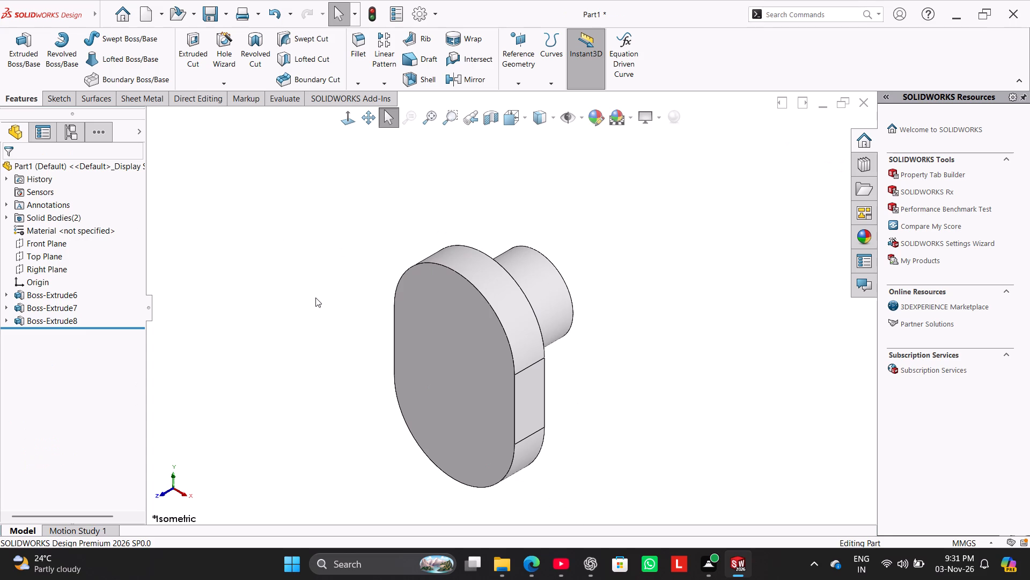
# Edit the 20 mm slot extrusion to turn off Merge result so the plate is a separate body.
pyautogui.click(386, 346)
pyautogui.rightClick(64, 321)
pyautogui.click(72, 289)
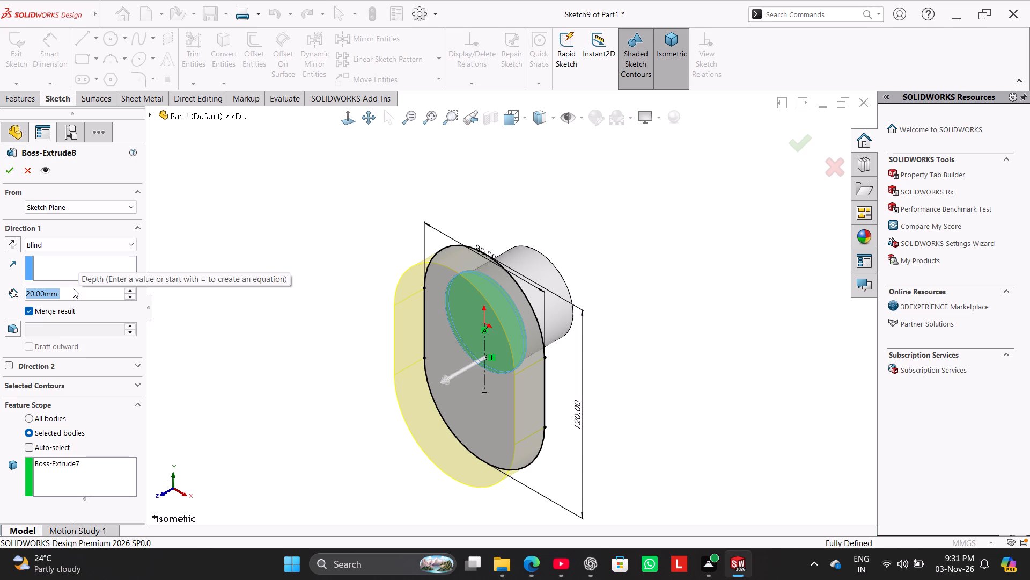
pyautogui.click(28, 313)
pyautogui.click(15, 173)
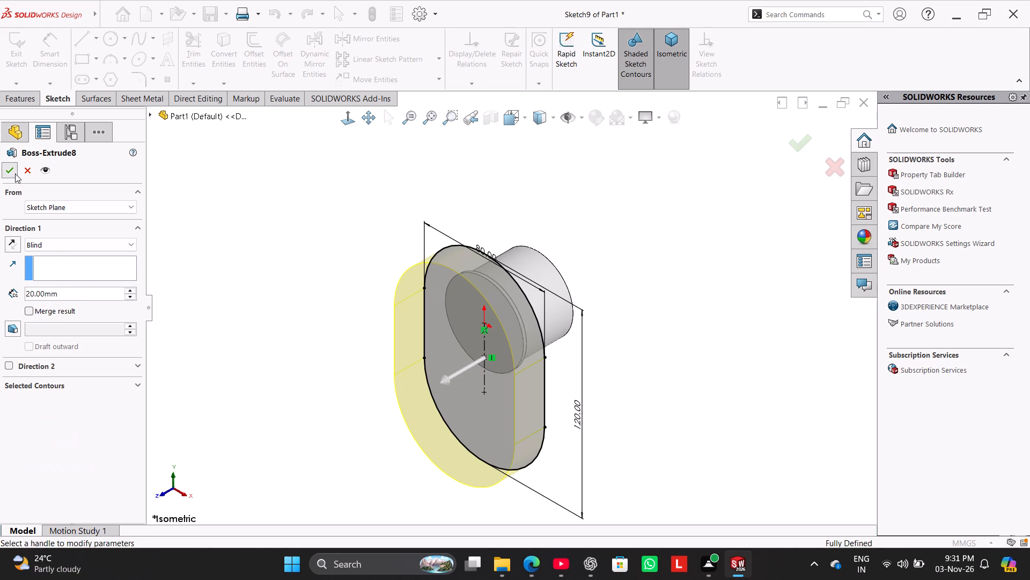
pyautogui.click(299, 274)
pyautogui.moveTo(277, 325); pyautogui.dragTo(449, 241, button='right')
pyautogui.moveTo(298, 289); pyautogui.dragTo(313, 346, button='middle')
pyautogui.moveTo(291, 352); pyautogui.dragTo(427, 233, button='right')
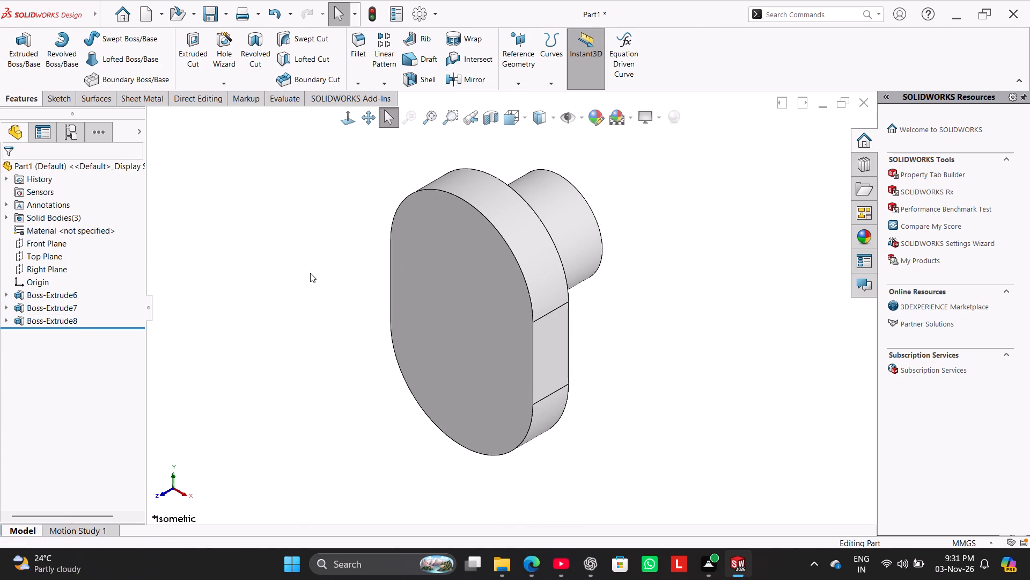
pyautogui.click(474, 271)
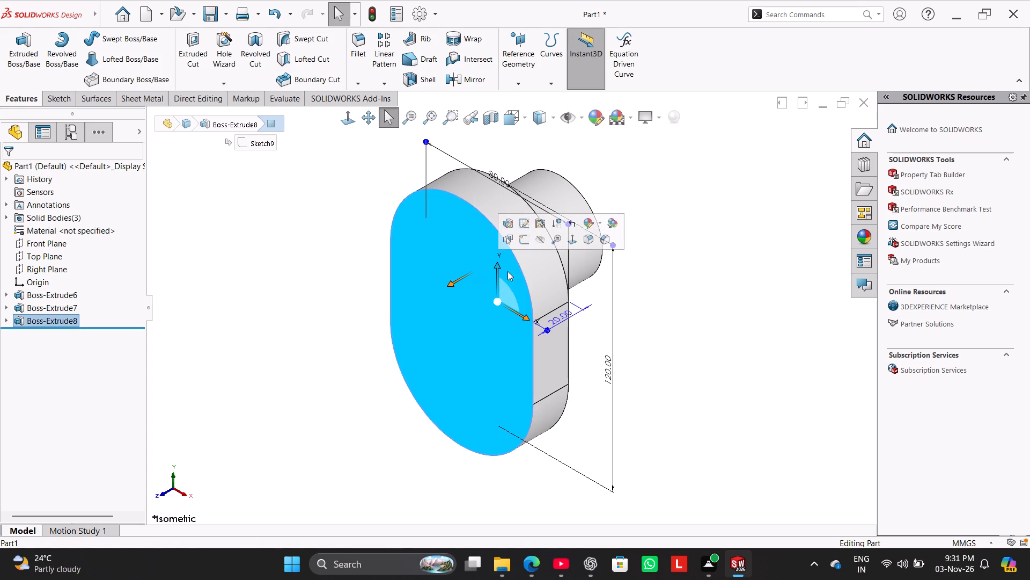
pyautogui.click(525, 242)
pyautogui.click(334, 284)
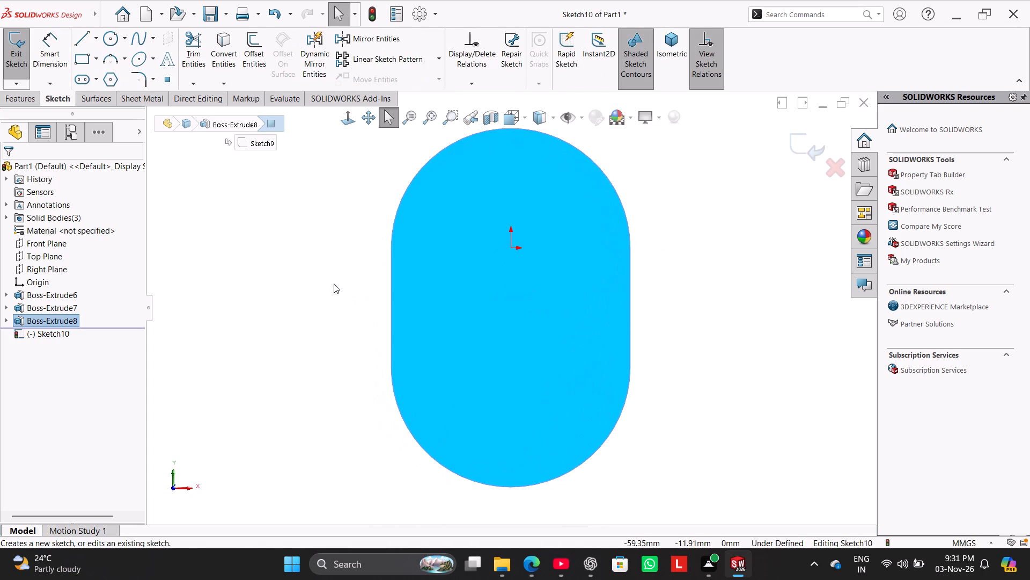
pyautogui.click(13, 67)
# Sketch a closed right triangle on the Right Plane at the slot plate's upper outer corner, with a 20 mm vertical leg along the outer face.
pyautogui.moveTo(256, 308); pyautogui.dragTo(441, 216, button='right')
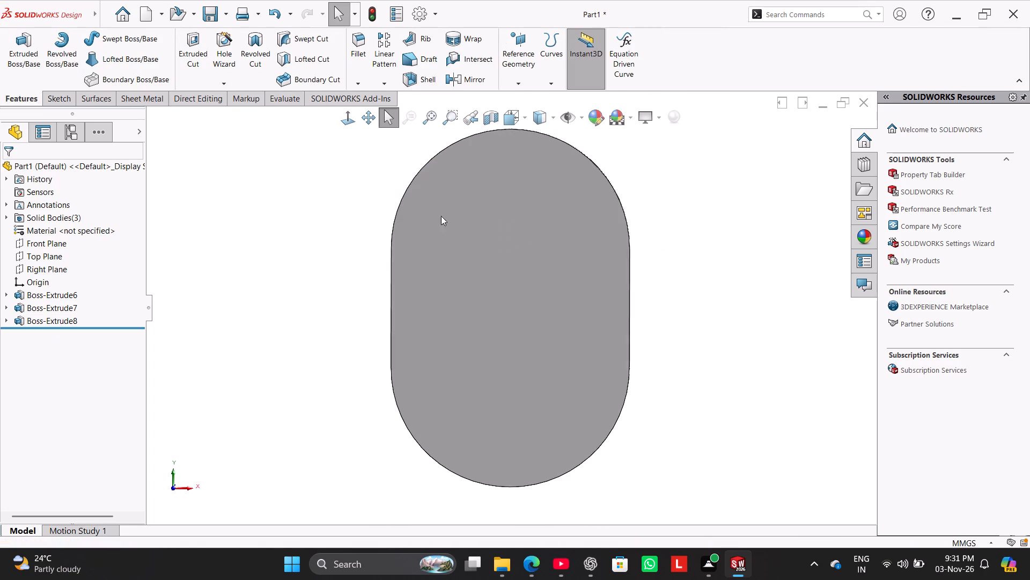
pyautogui.moveTo(441, 216); pyautogui.dragTo(458, 205, button='right')
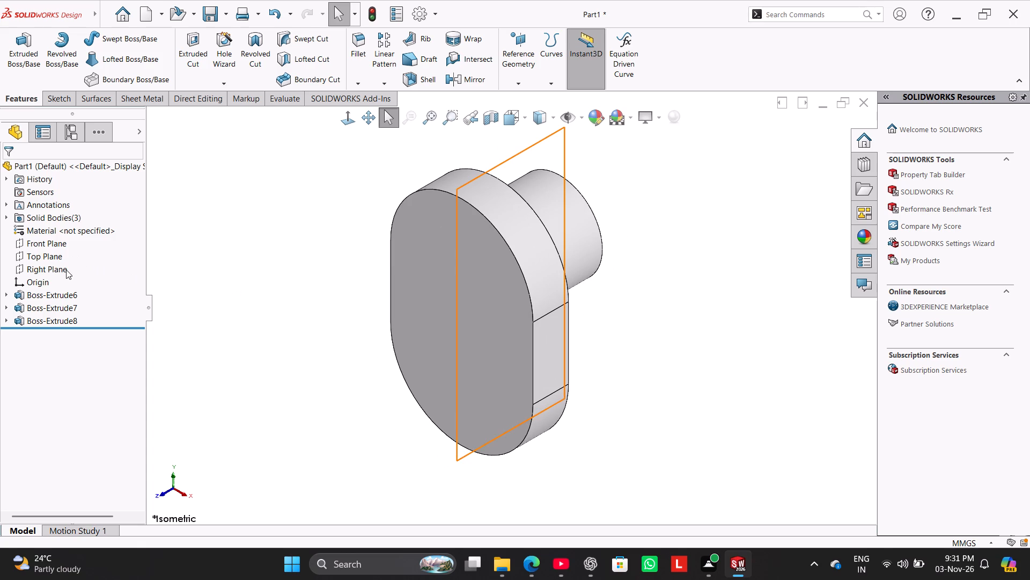
pyautogui.click(66, 270)
pyautogui.click(82, 252)
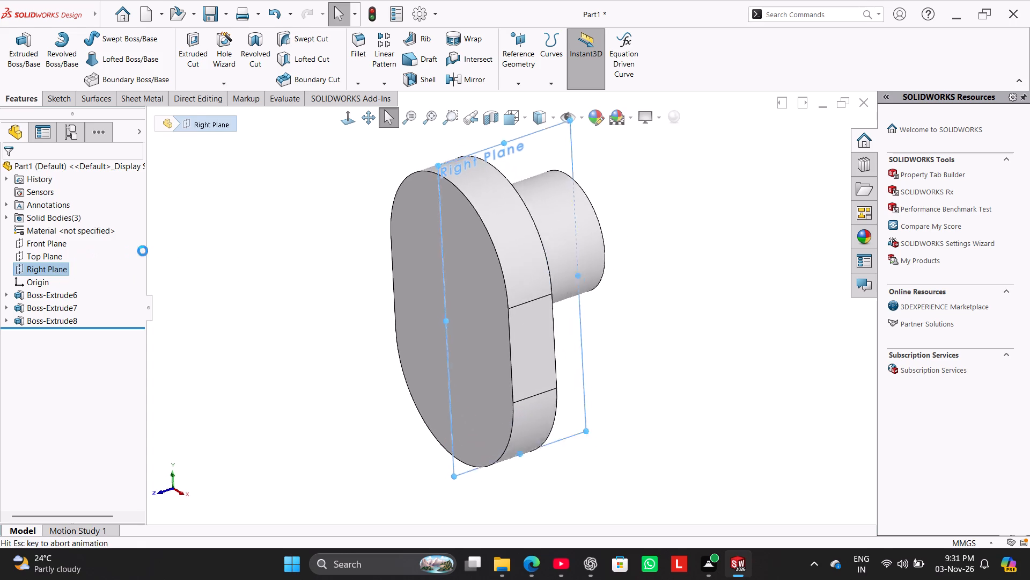
pyautogui.click(249, 250)
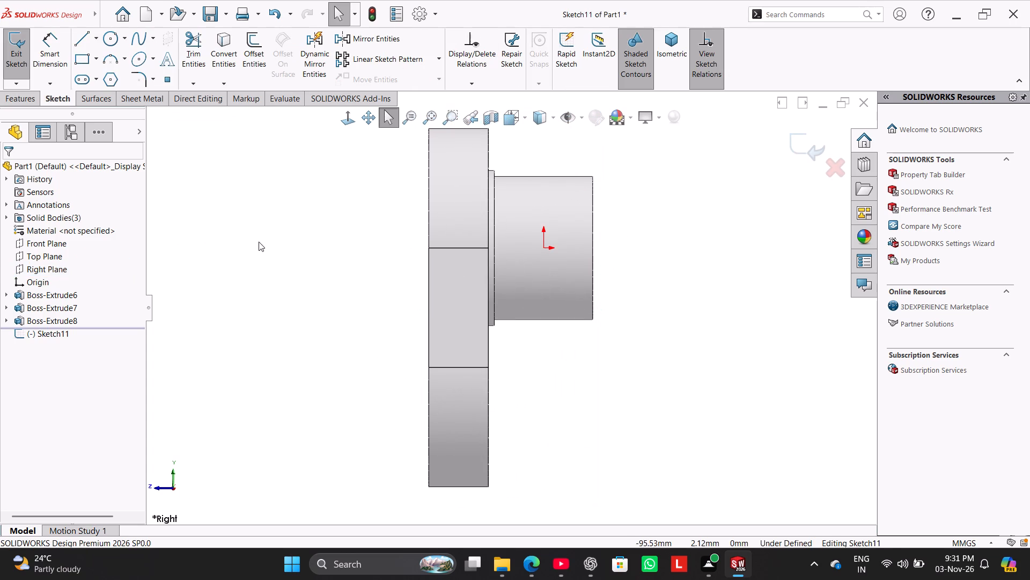
pyautogui.click(84, 39)
pyautogui.scroll(3, 458, 170)
pyautogui.scroll(-3, 474, 166)
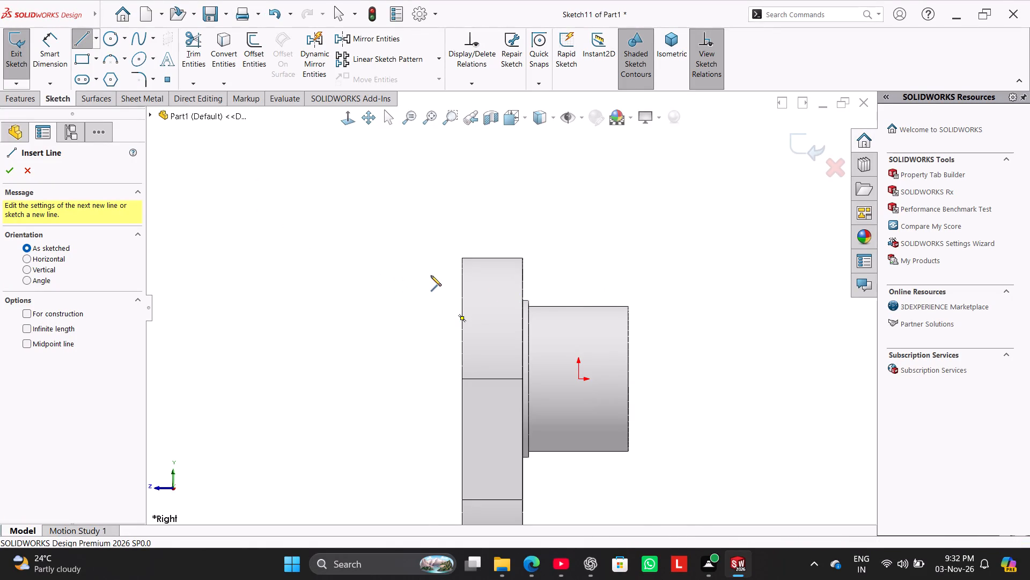
pyautogui.click(463, 258)
pyautogui.click(510, 257)
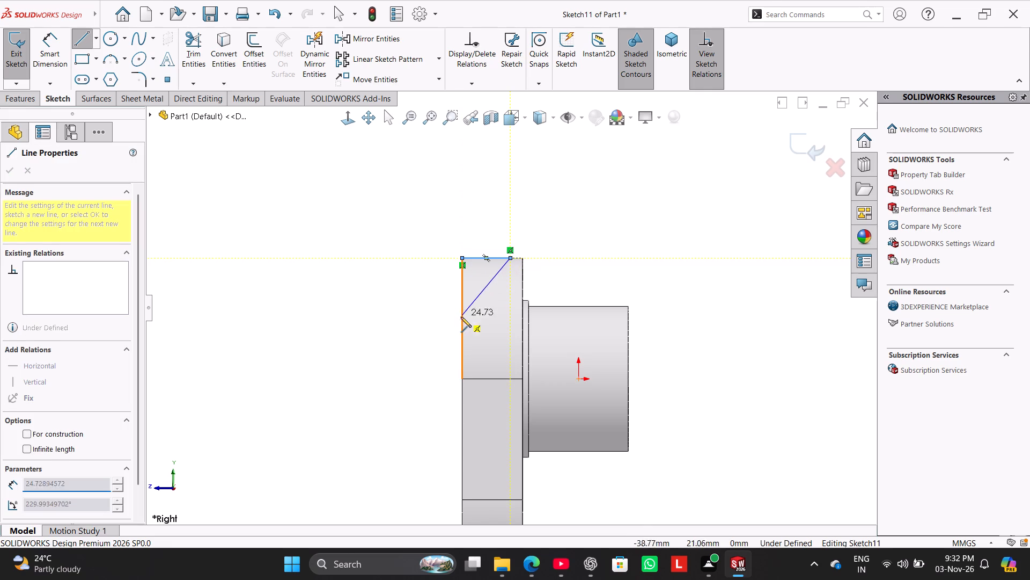
pyautogui.click(464, 318)
pyautogui.click(464, 260)
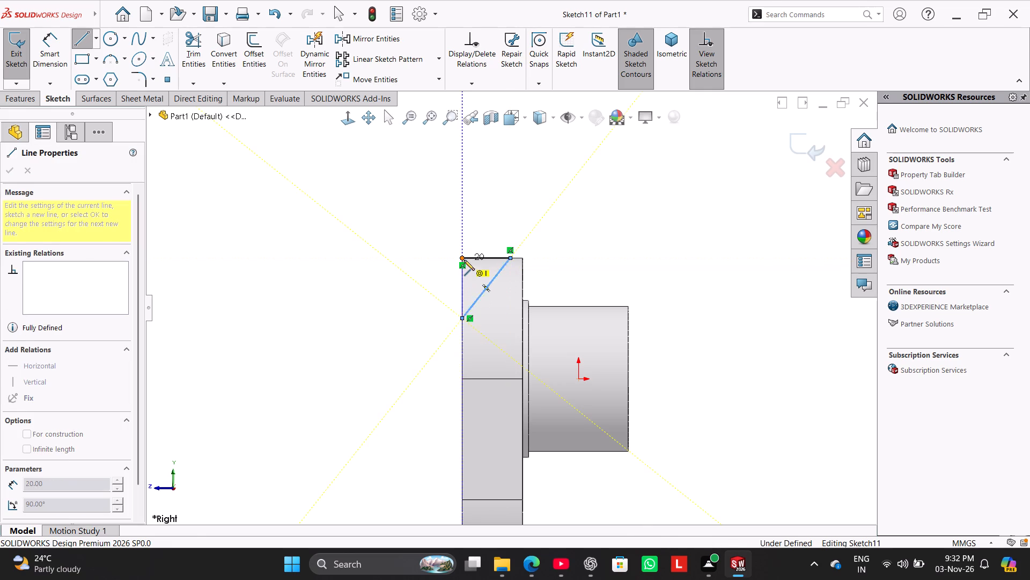
pyautogui.rightClick(427, 279)
pyautogui.click(441, 285)
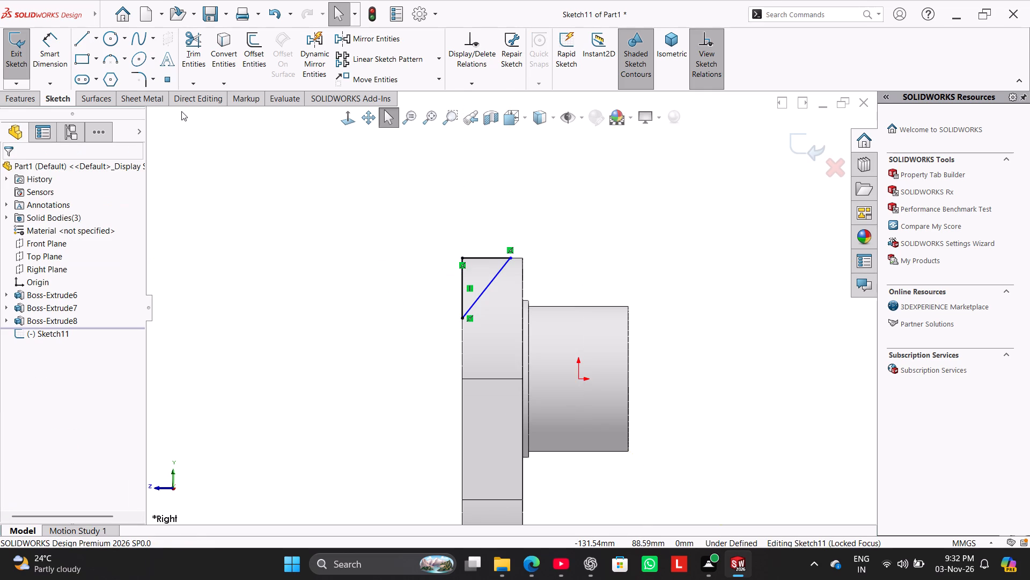
# Dimension the triangle's upper inner corner 5 mm from the slot plate's disc-side face.
pyautogui.click(60, 53)
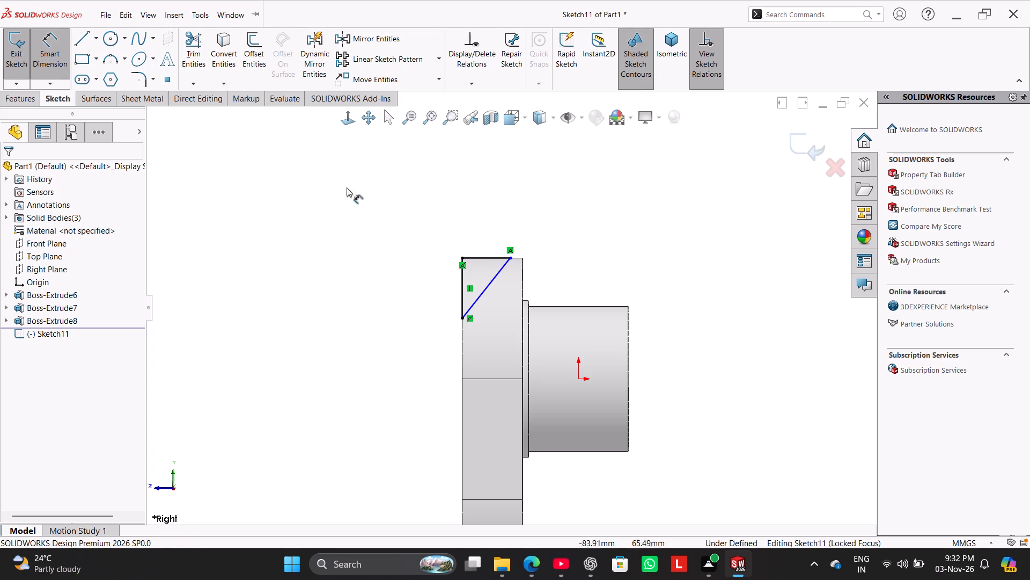
pyautogui.click(511, 255)
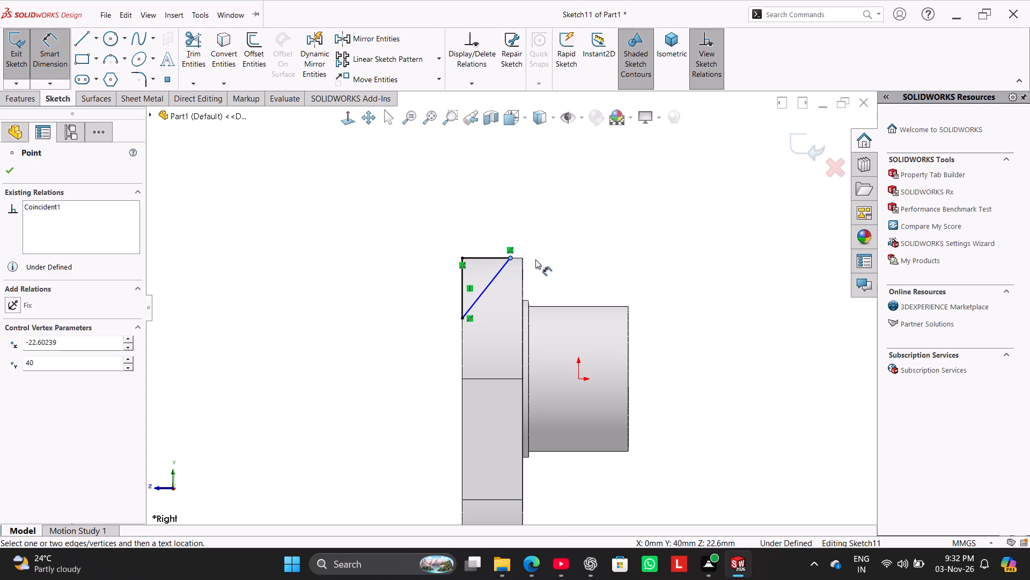
pyautogui.scroll(2, 543, 253)
pyautogui.scroll(-4, 543, 253)
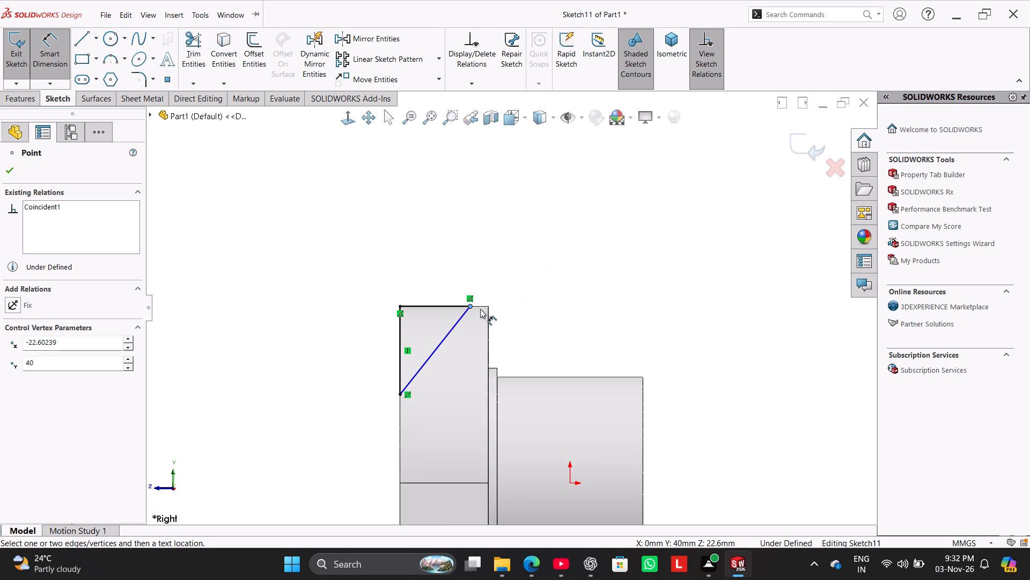
pyautogui.scroll(-1, 480, 309)
pyautogui.click(493, 313)
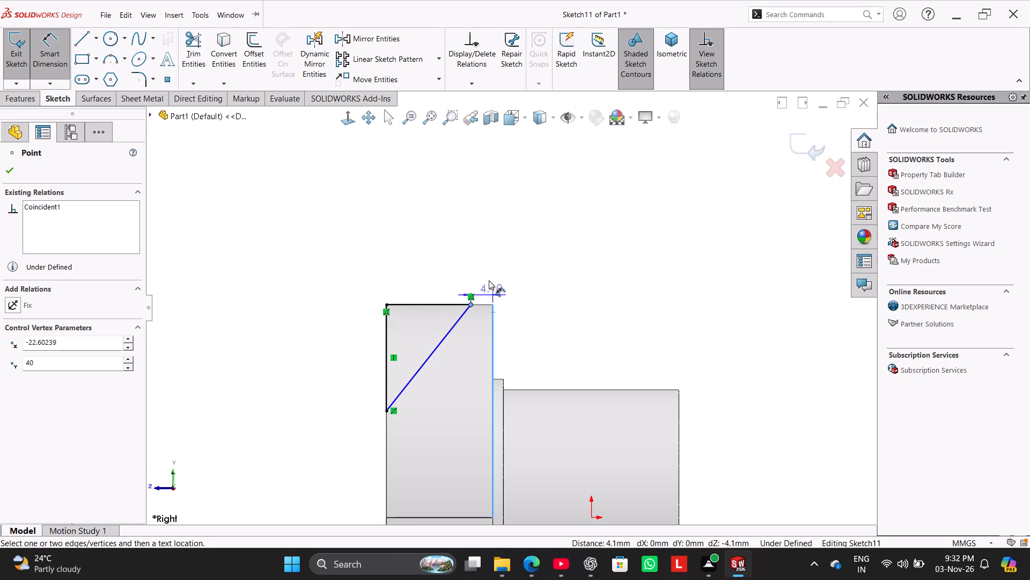
pyautogui.click(487, 271)
pyautogui.press('5')
pyautogui.press('Return')
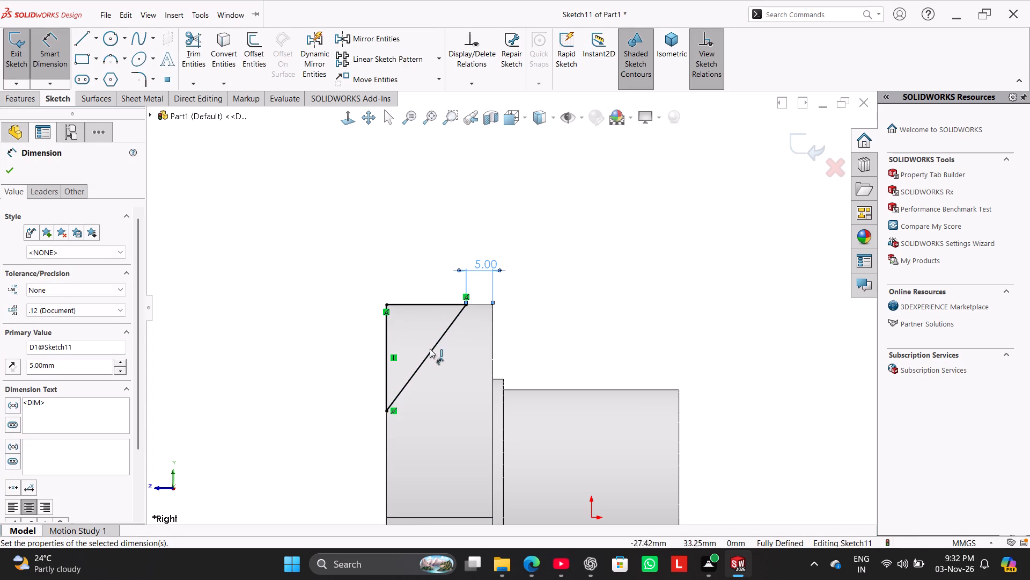
# Suppress the relation fixing the upper triangle's lowest corner and dimension its vertical leg to 25 mm.
pyautogui.click(387, 370)
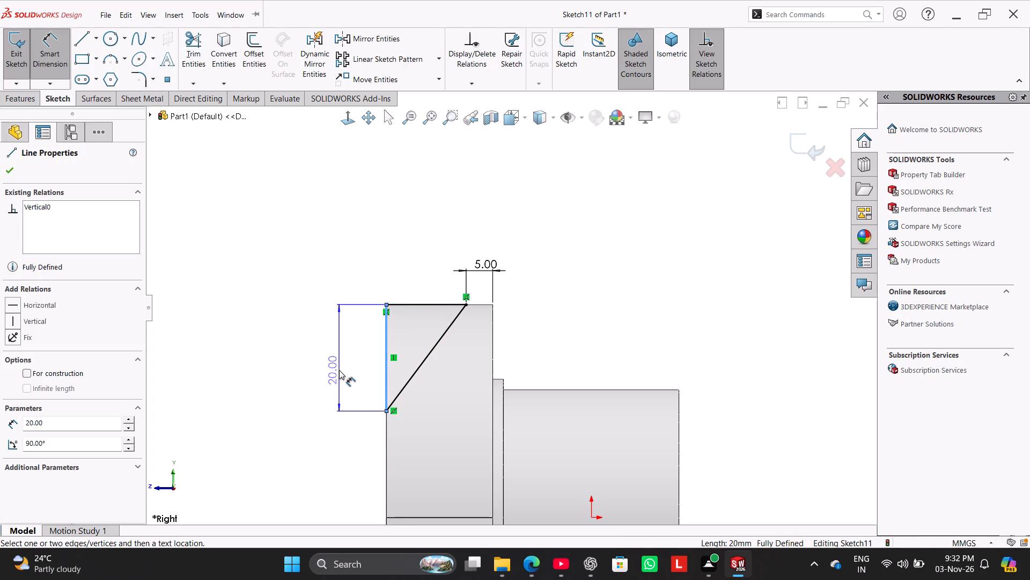
pyautogui.click(41, 49)
pyautogui.rightClick(395, 409)
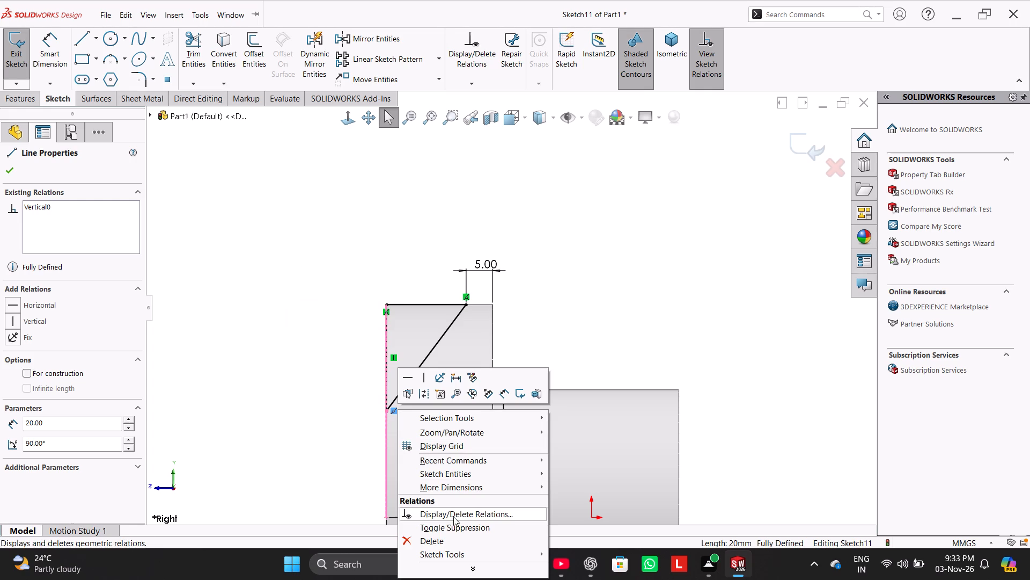
pyautogui.moveTo(458, 535); pyautogui.dragTo(448, 530)
pyautogui.click(43, 41)
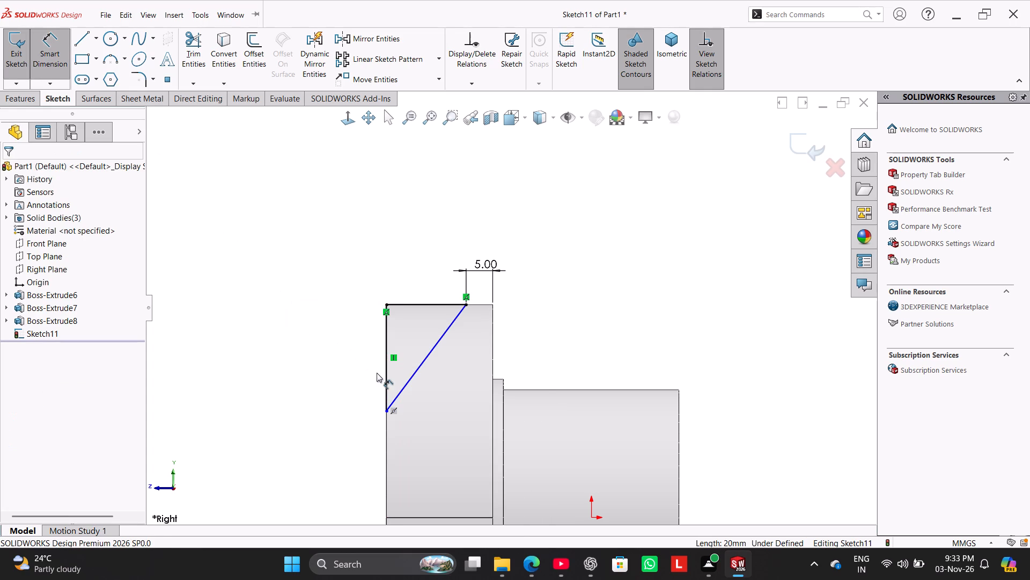
pyautogui.moveTo(388, 383); pyautogui.dragTo(381, 385)
pyautogui.click(349, 375)
pyautogui.write('25')
pyautogui.press('Return')
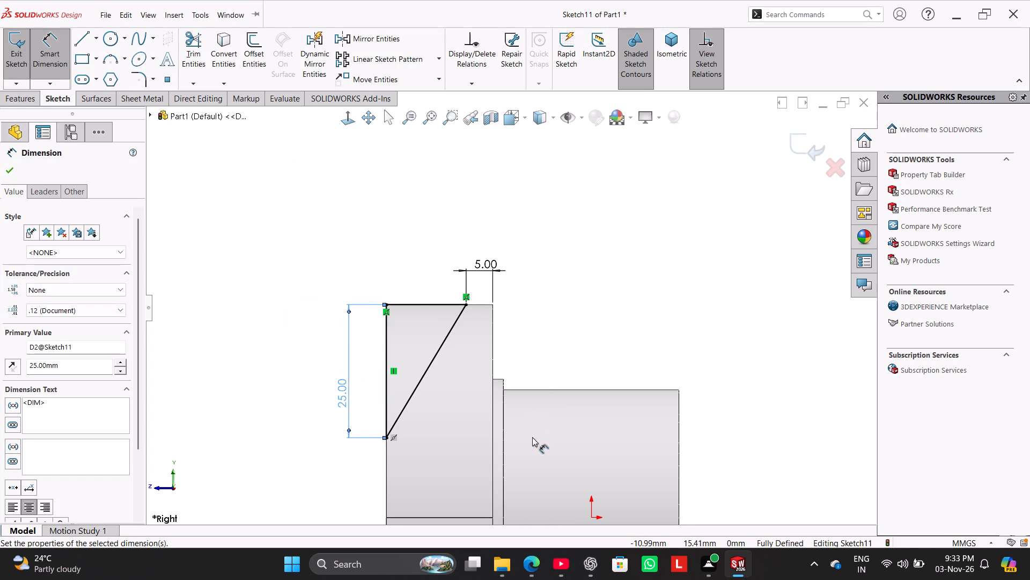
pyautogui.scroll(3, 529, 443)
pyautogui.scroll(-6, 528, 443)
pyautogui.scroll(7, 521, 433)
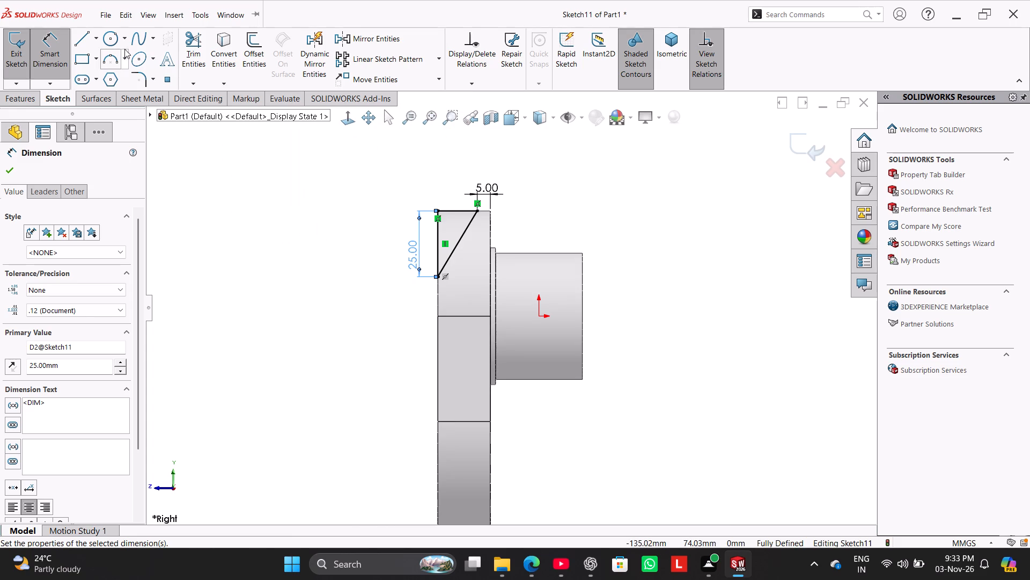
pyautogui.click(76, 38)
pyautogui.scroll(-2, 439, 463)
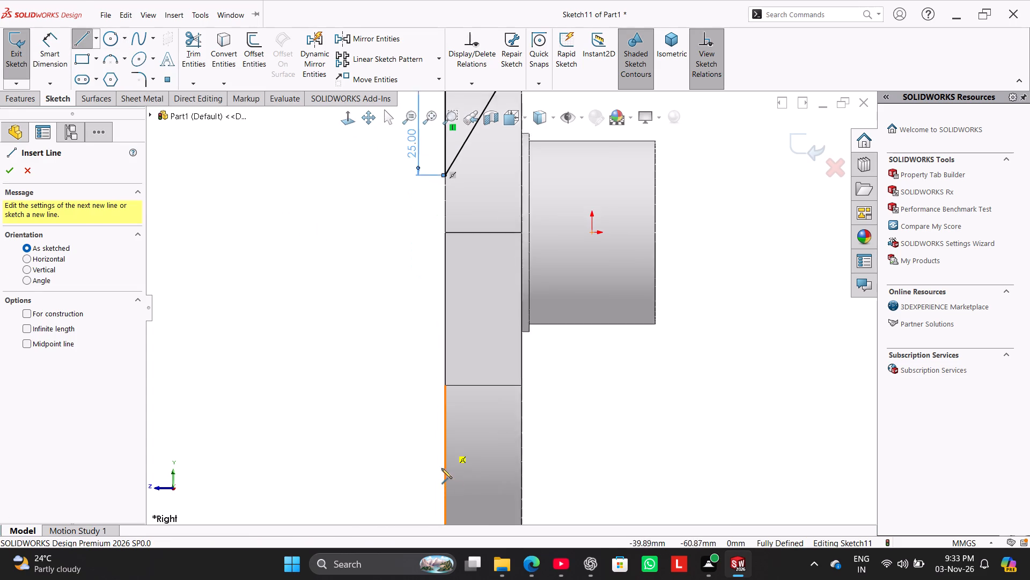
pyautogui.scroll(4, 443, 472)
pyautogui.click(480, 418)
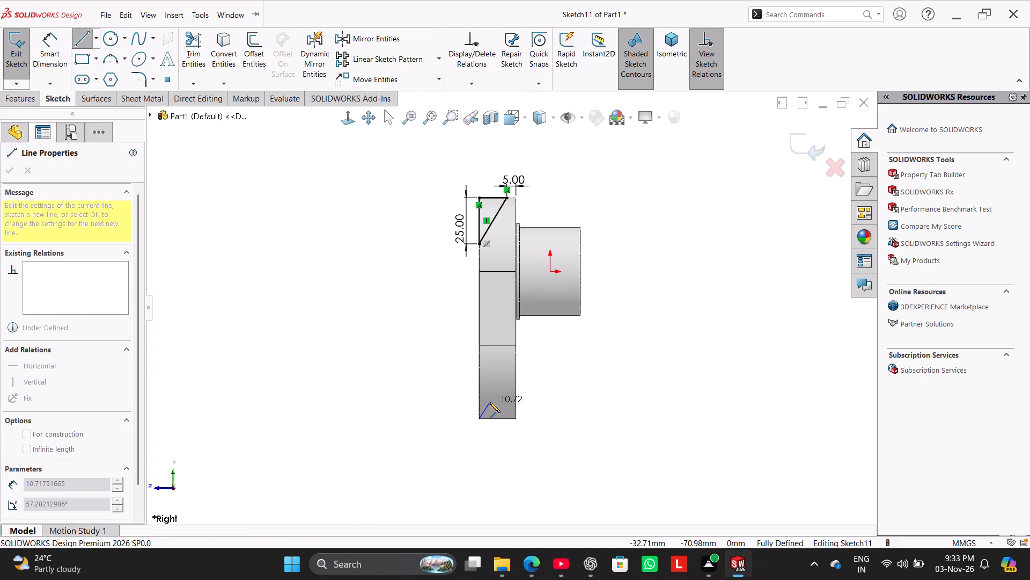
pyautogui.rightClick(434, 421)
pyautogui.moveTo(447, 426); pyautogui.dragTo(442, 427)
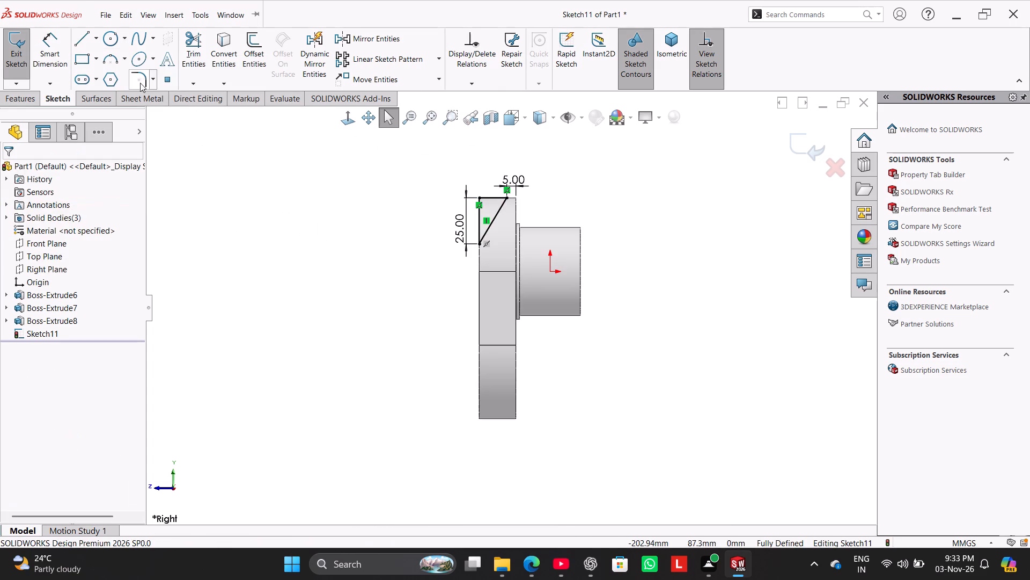
# Sketch a closed right triangle at the slot plate's lower disc-side corner, with a vertical leg about 27 mm along the inner face.
pyautogui.click(79, 35)
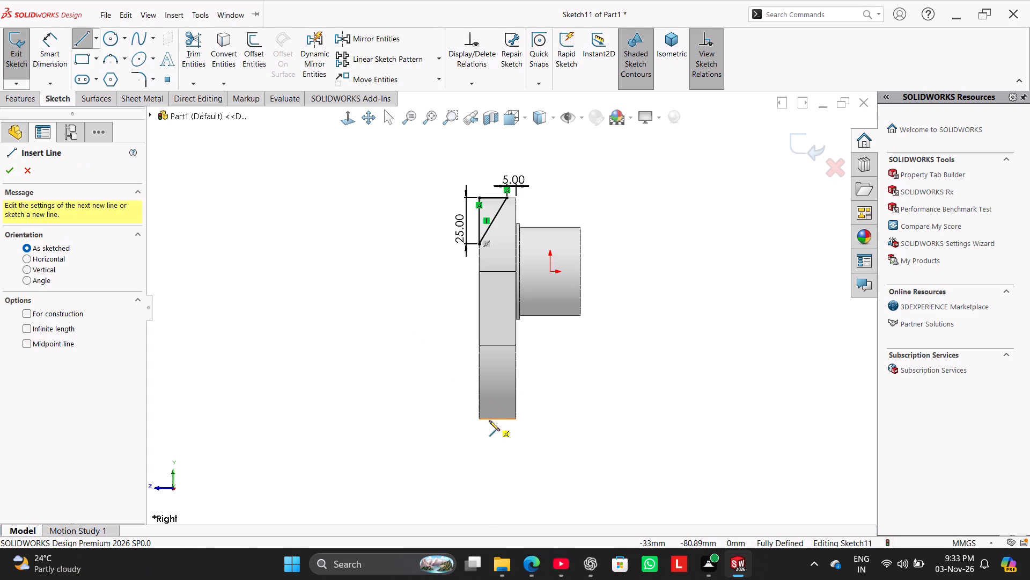
pyautogui.click(489, 421)
pyautogui.click(517, 368)
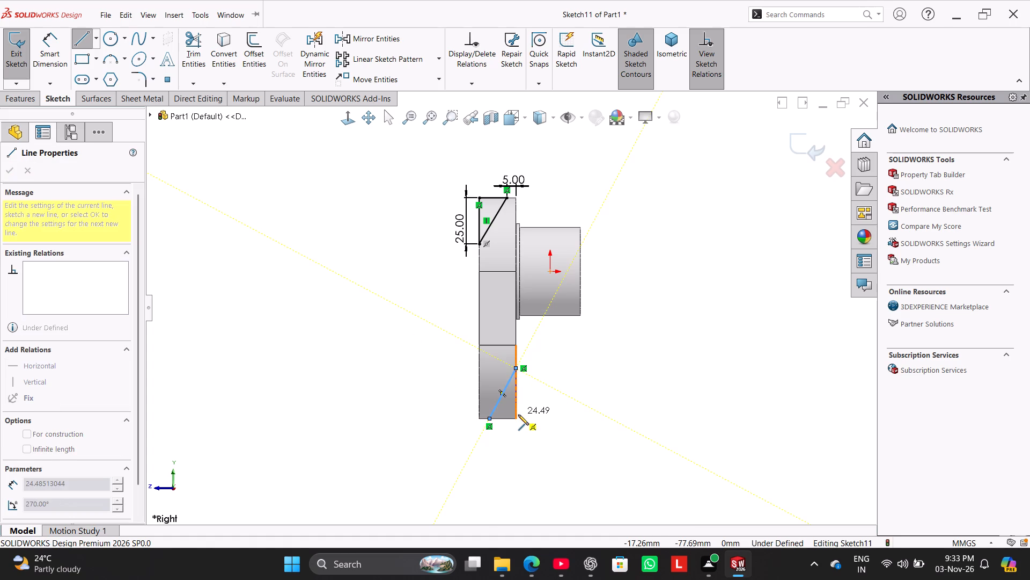
pyautogui.click(516, 417)
pyautogui.click(488, 419)
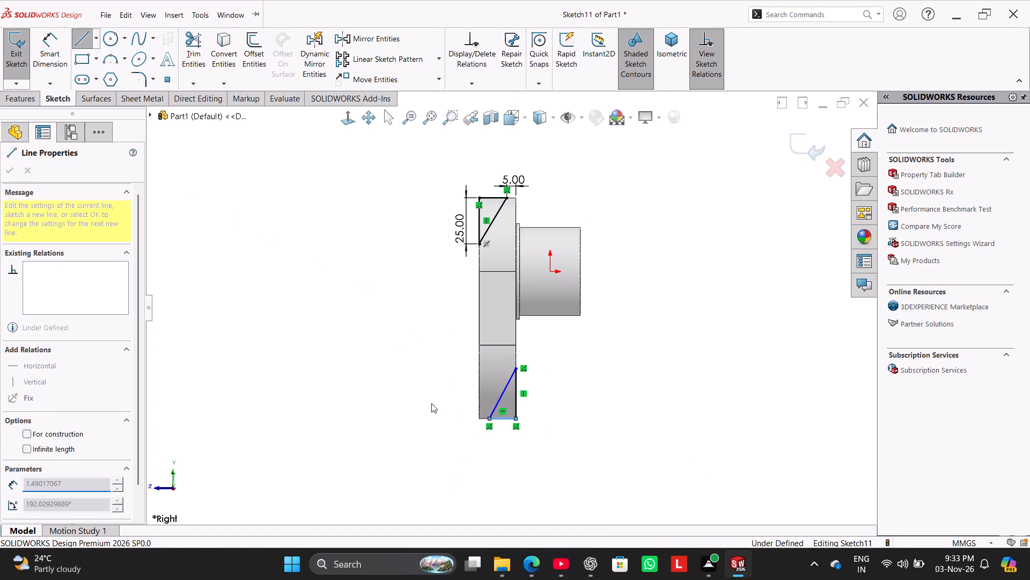
pyautogui.rightClick(420, 400)
pyautogui.moveTo(439, 406); pyautogui.dragTo(430, 405)
# Dimension the lower triangle's vertical leg to 25 mm and its bottom corner 5 mm from the plate's outer face, and exit the sketch.
pyautogui.click(53, 59)
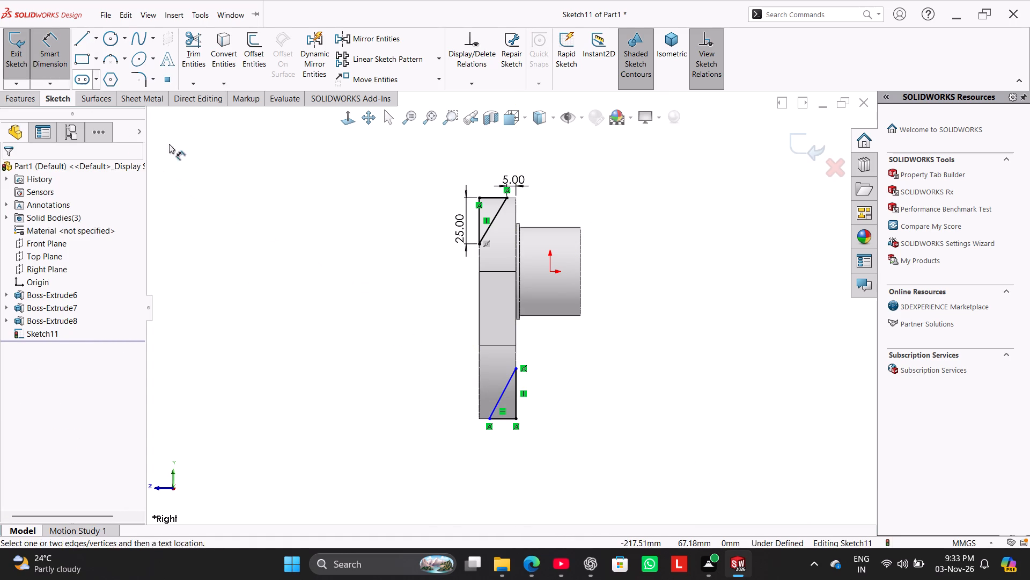
pyautogui.click(516, 398)
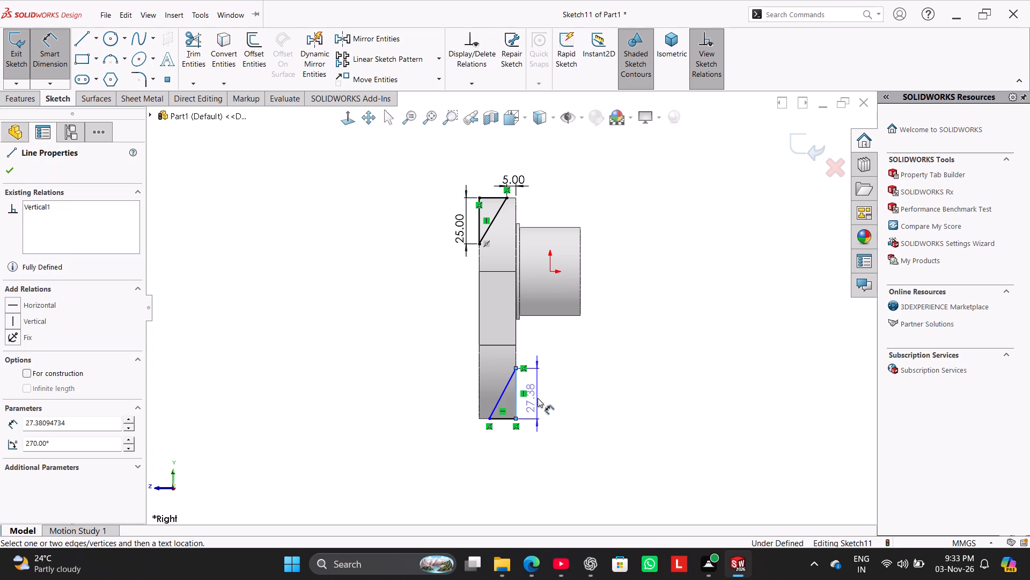
pyautogui.click(538, 398)
pyautogui.write('25')
pyautogui.press('Return')
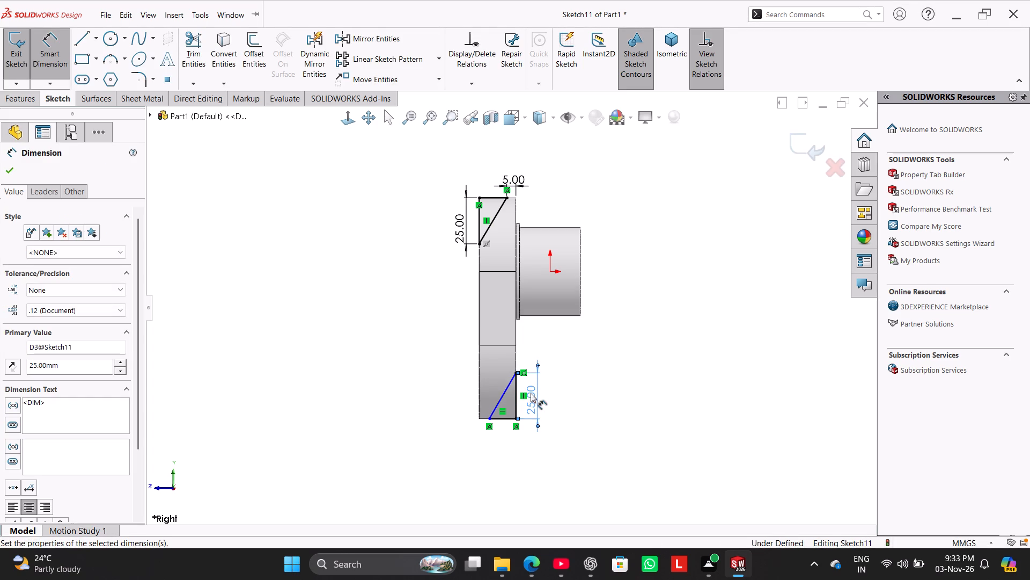
pyautogui.click(489, 419)
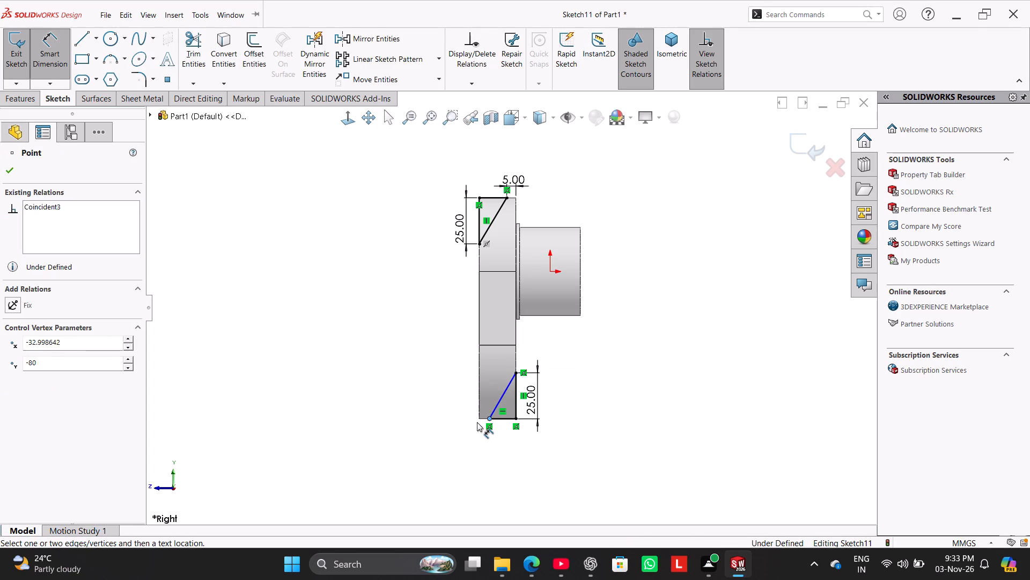
pyautogui.click(479, 367)
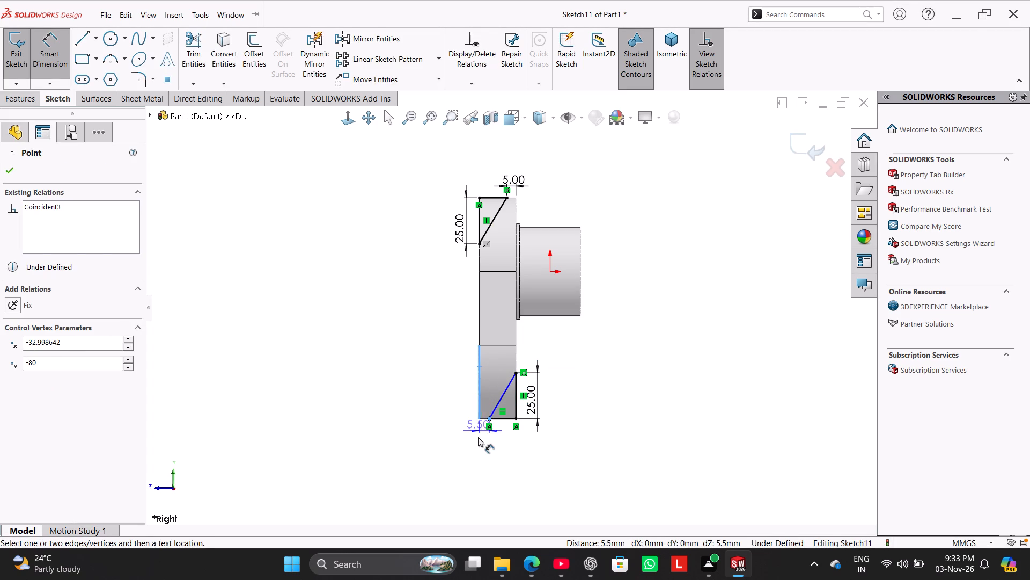
pyautogui.click(480, 448)
pyautogui.press('5')
pyautogui.press('Return')
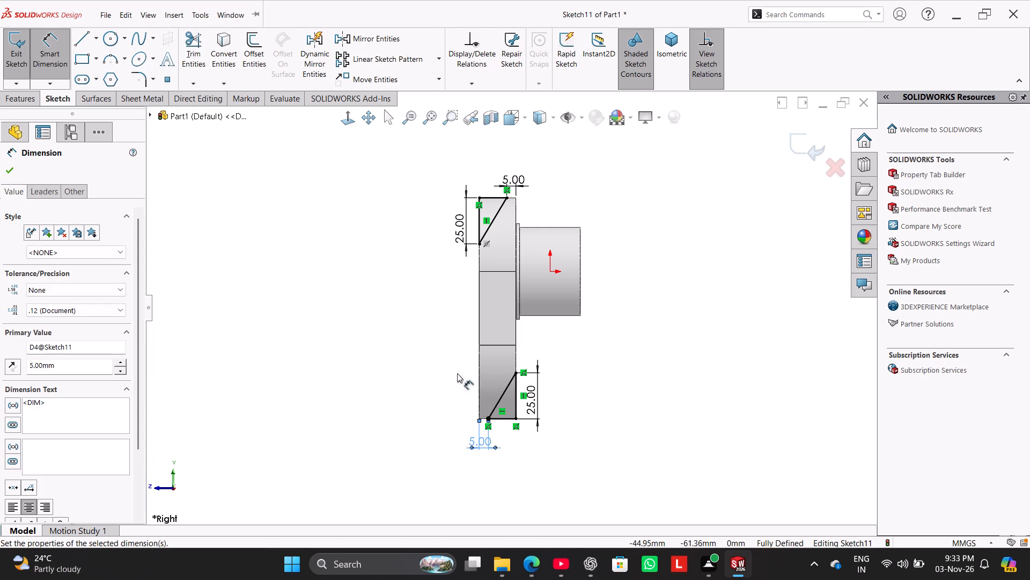
pyautogui.rightClick(425, 337)
pyautogui.click(444, 374)
pyautogui.moveTo(390, 397); pyautogui.dragTo(488, 288, button='right')
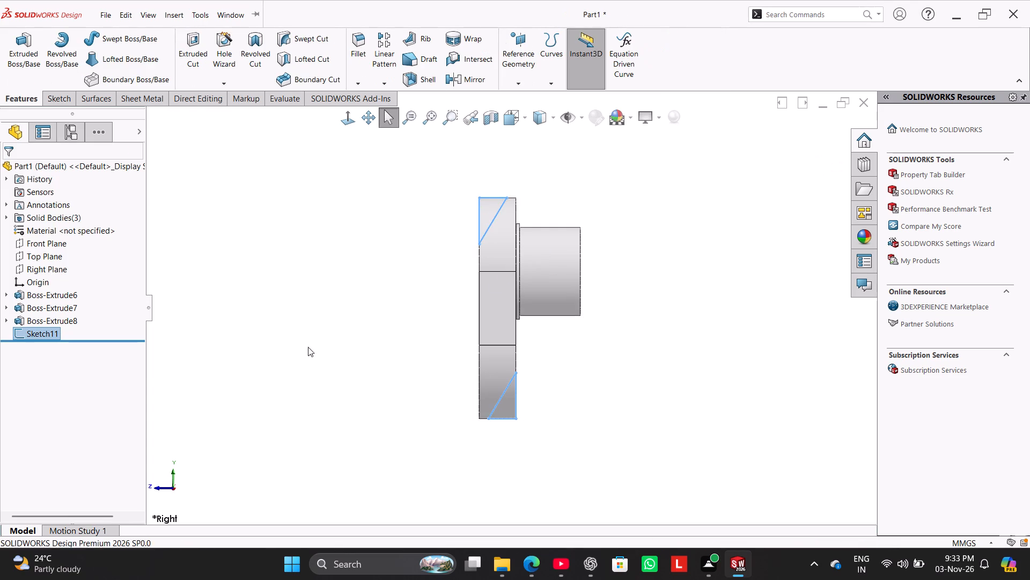
# Cut-extrude both triangles through the slot plate using the Through All - Both end condition.
pyautogui.moveTo(308, 347); pyautogui.dragTo(407, 308, button='right')
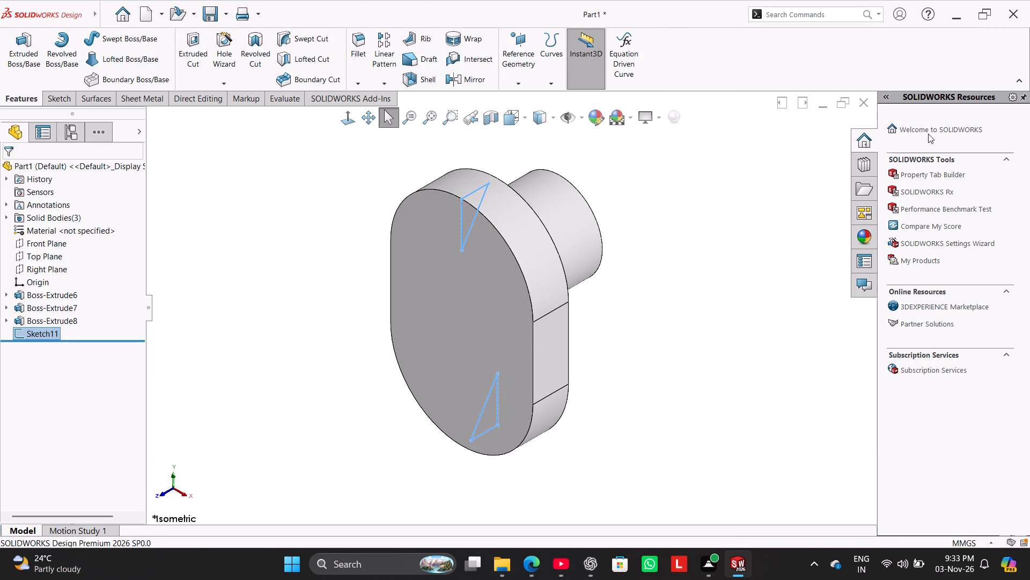
pyautogui.click(9, 98)
pyautogui.click(195, 45)
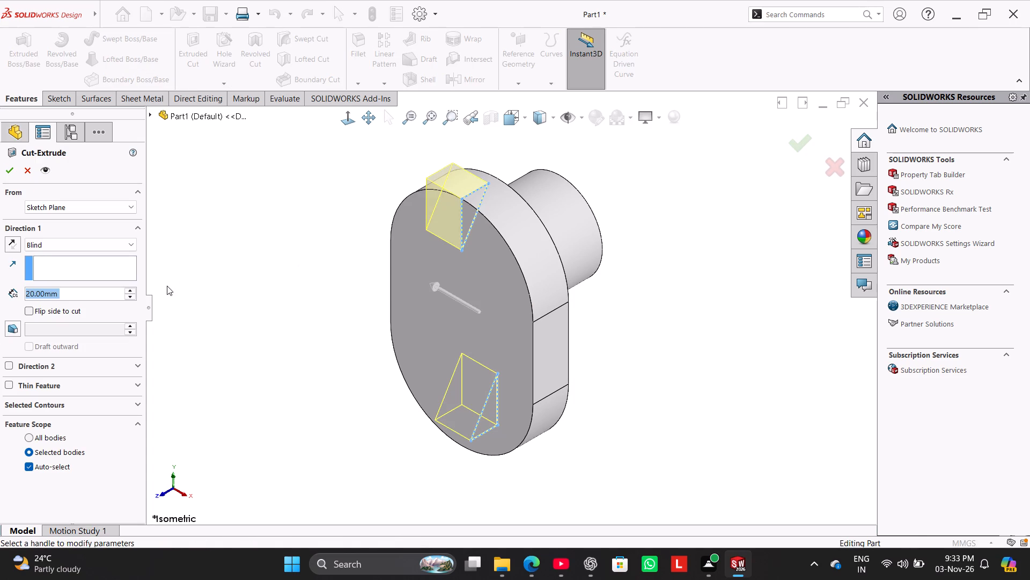
pyautogui.click(61, 243)
pyautogui.click(73, 274)
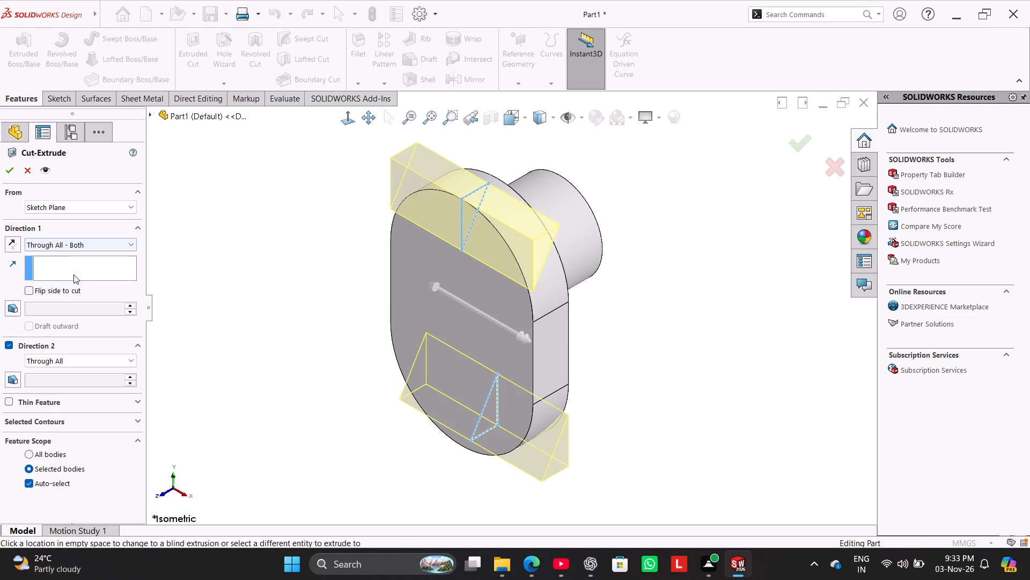
pyautogui.click(6, 170)
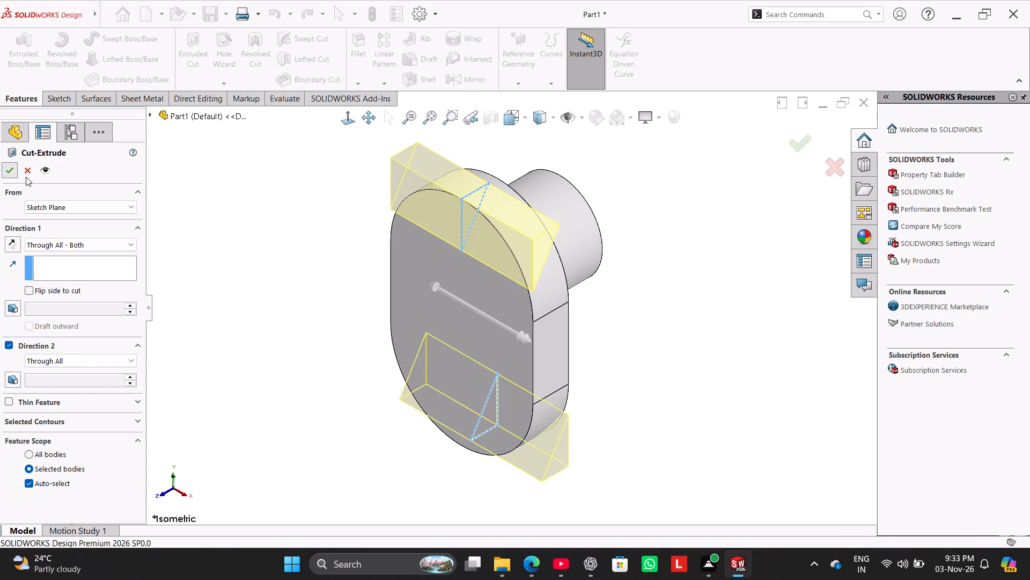
# Examine the upper and lower angled cuts on the slot plate from several viewing angles.
pyautogui.click(254, 253)
pyautogui.moveTo(247, 284); pyautogui.dragTo(385, 138, button='right')
pyautogui.moveTo(317, 254); pyautogui.dragTo(406, 142, button='right')
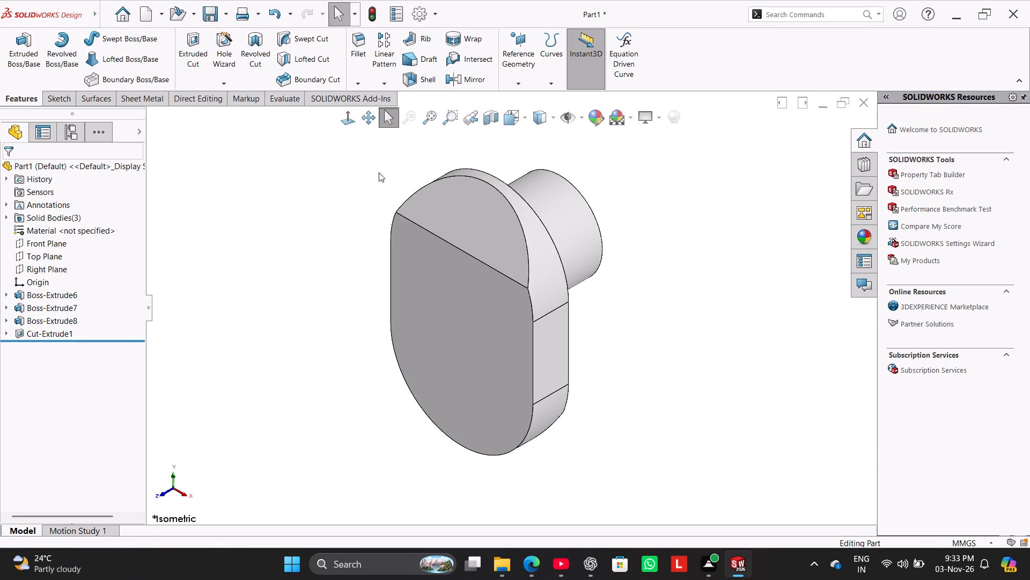
pyautogui.moveTo(309, 247); pyautogui.dragTo(445, 147, button='right')
pyautogui.moveTo(379, 270); pyautogui.dragTo(341, 308, button='middle')
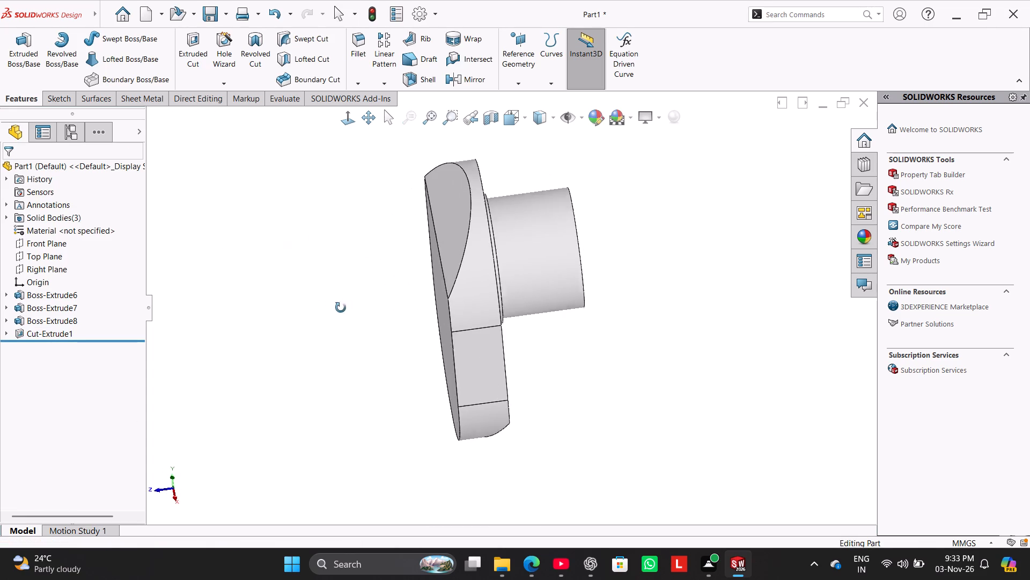
pyautogui.moveTo(341, 308); pyautogui.dragTo(341, 308, button='middle')
pyautogui.moveTo(337, 314); pyautogui.dragTo(503, 150, button='right')
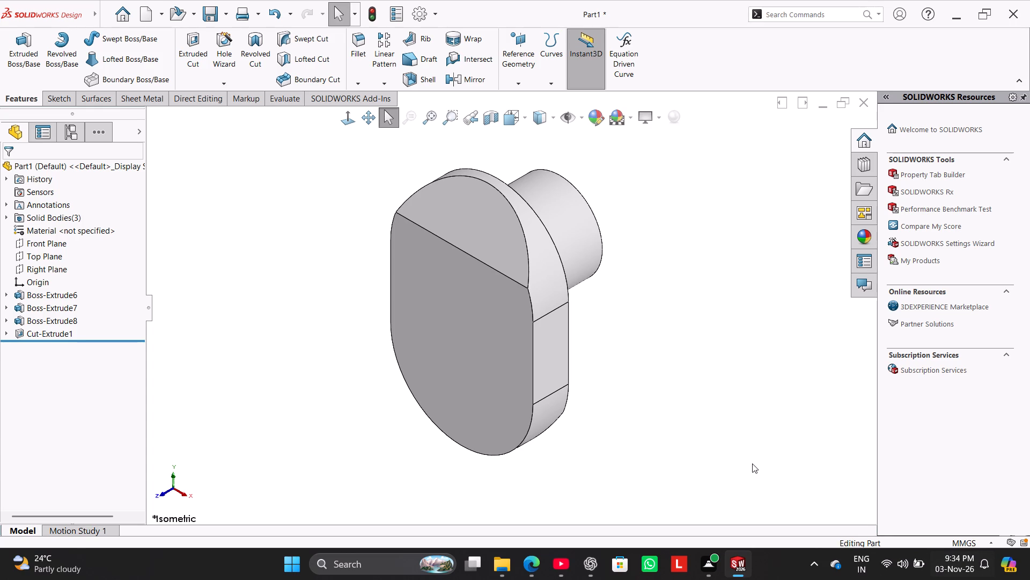
# Start a 2 mm fillet on the slot plate, selecting its tangent outline edges on the front and back faces.
pyautogui.click(353, 36)
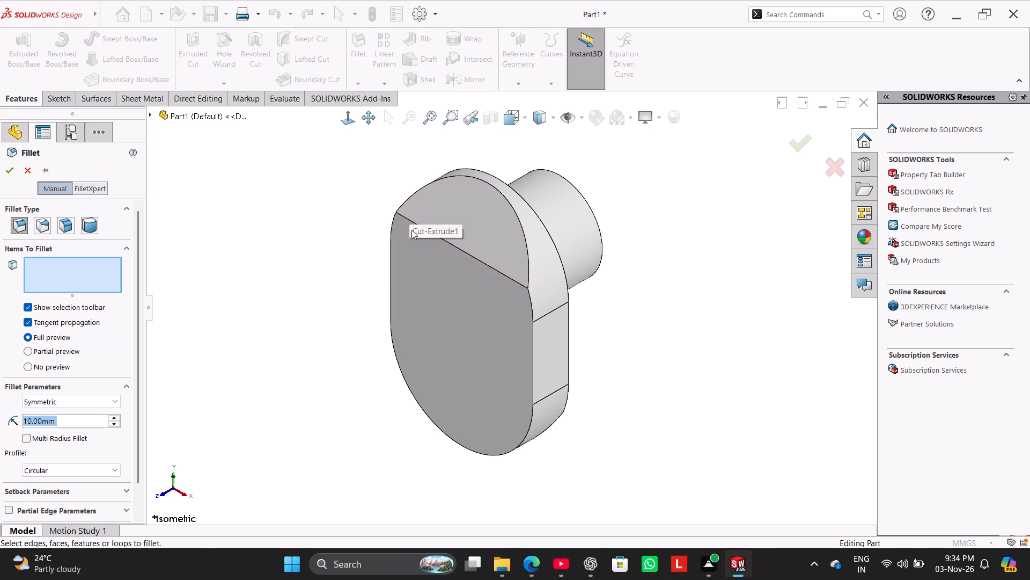
pyautogui.press('2')
pyautogui.press('Return')
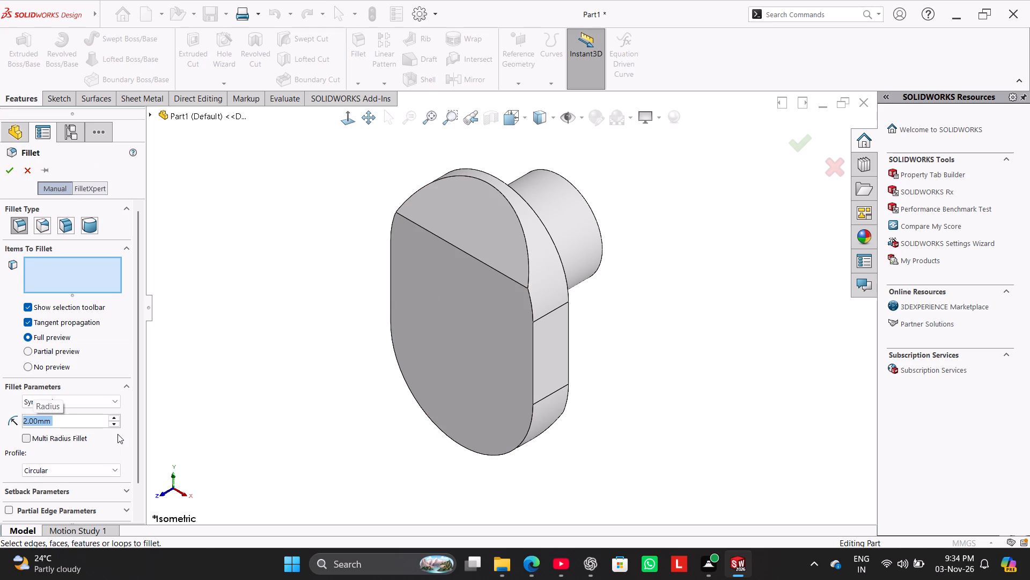
pyautogui.click(566, 272)
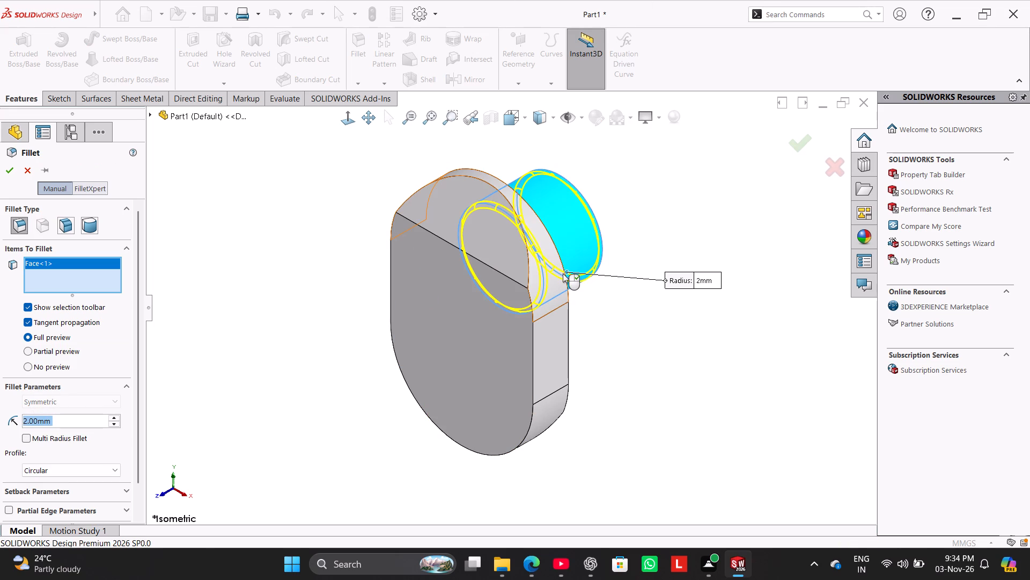
pyautogui.hotkey('ctrl', 'z')
pyautogui.rightClick(94, 263)
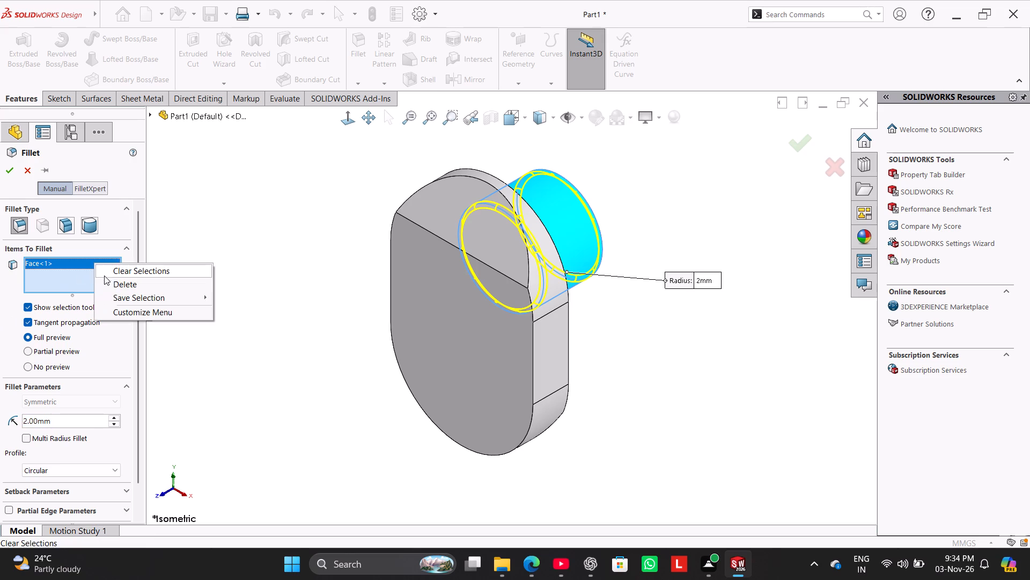
pyautogui.click(117, 287)
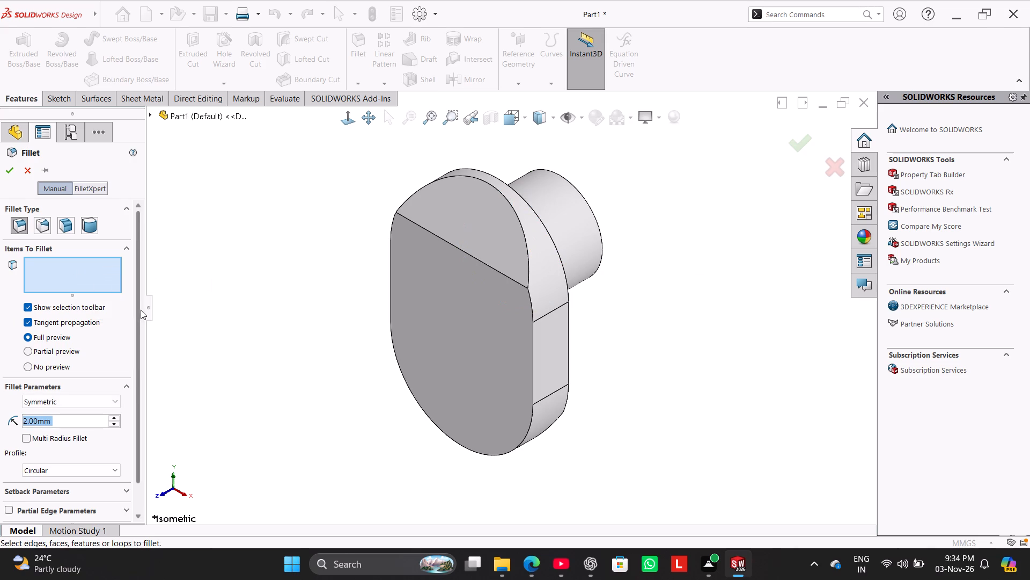
pyautogui.click(533, 329)
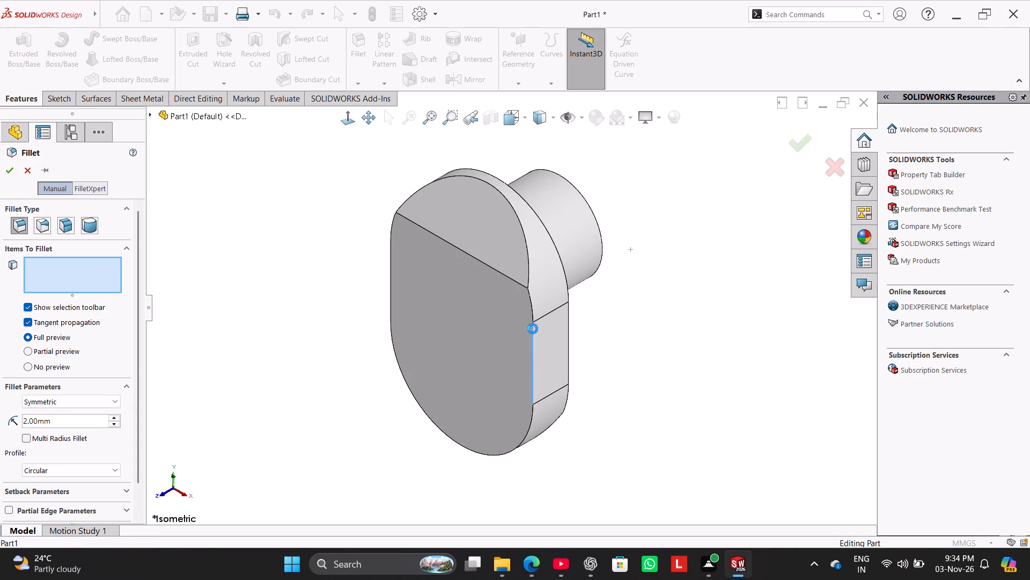
pyautogui.click(569, 320)
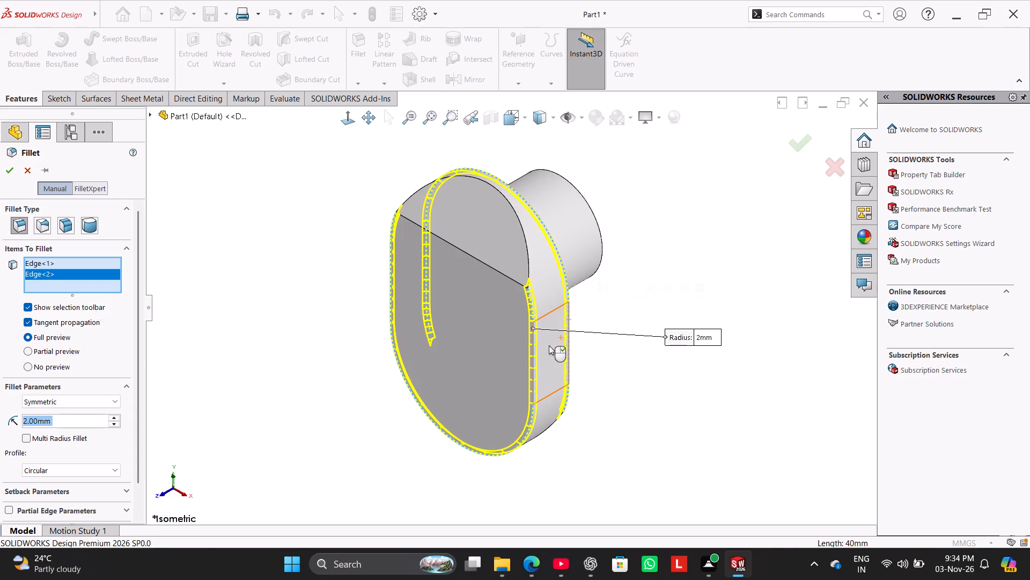
pyautogui.click(527, 273)
pyautogui.moveTo(559, 385); pyautogui.dragTo(475, 281, button='middle')
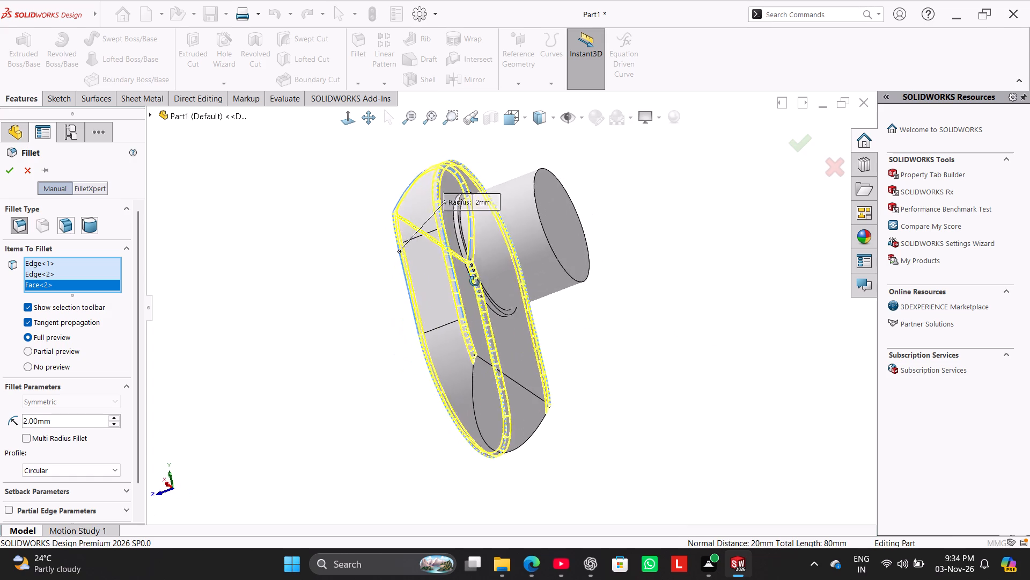
pyautogui.moveTo(475, 281); pyautogui.dragTo(495, 330, button='middle')
pyautogui.rightClick(114, 284)
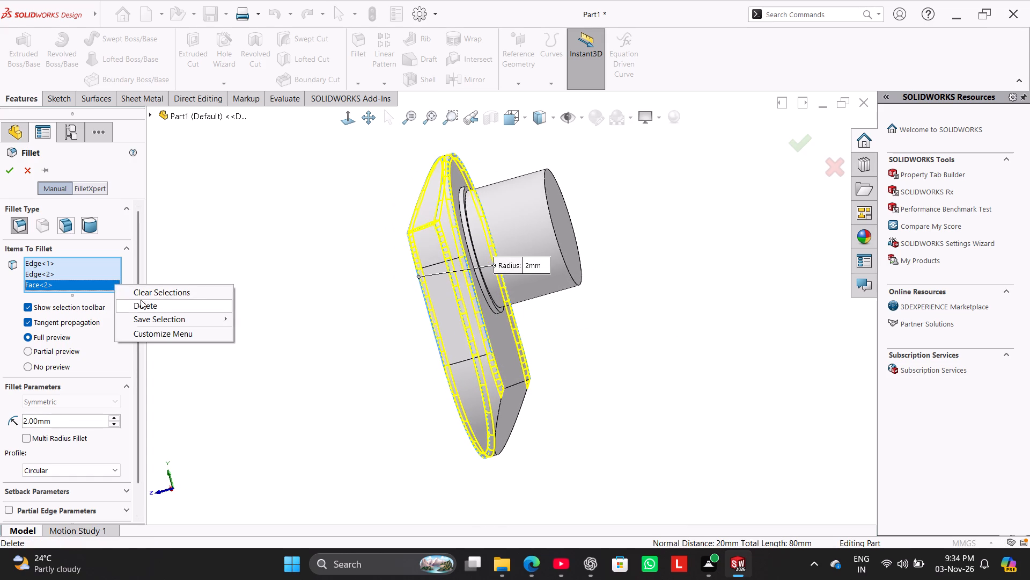
pyautogui.click(145, 308)
# Add the curved outer edges of the upper and lower angled cut faces to the 2 mm fillet and apply it.
pyautogui.moveTo(278, 271); pyautogui.dragTo(372, 324, button='middle')
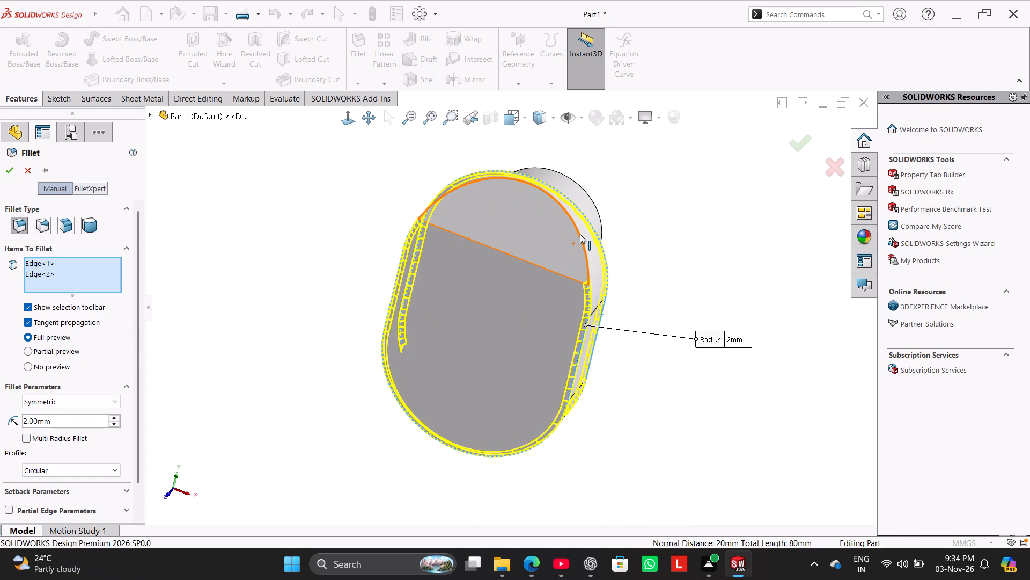
pyautogui.click(580, 234)
pyautogui.moveTo(230, 347); pyautogui.dragTo(131, 223, button='middle')
pyautogui.moveTo(292, 380); pyautogui.dragTo(239, 408, button='middle')
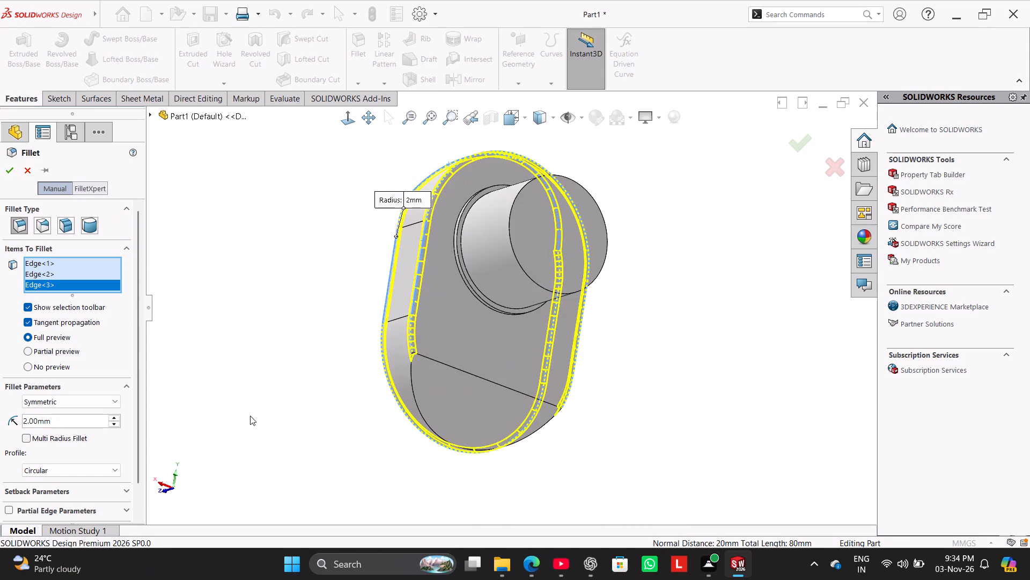
pyautogui.moveTo(264, 421); pyautogui.dragTo(304, 439, button='middle')
pyautogui.click(453, 394)
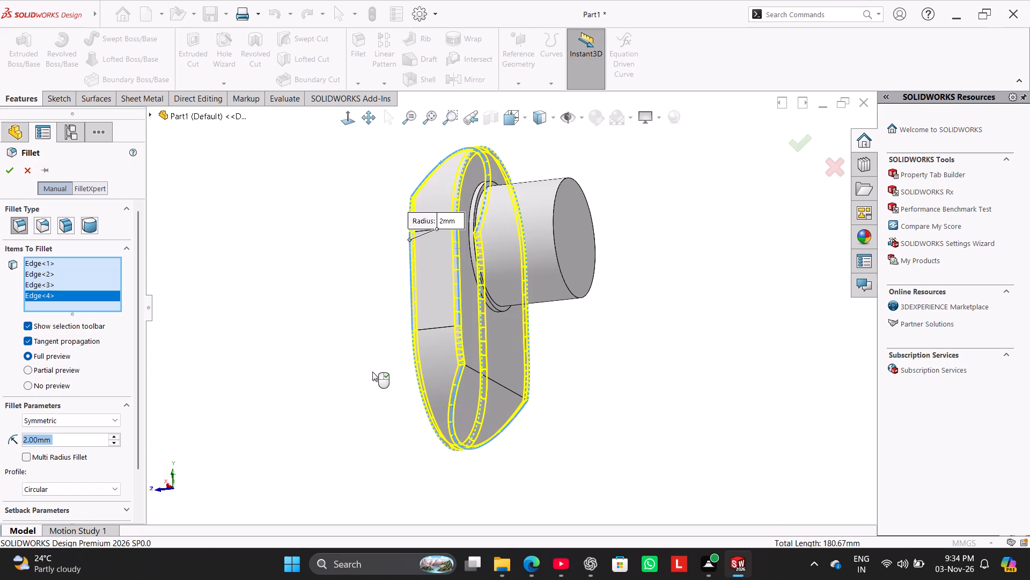
pyautogui.moveTo(372, 373); pyautogui.dragTo(354, 426, button='middle')
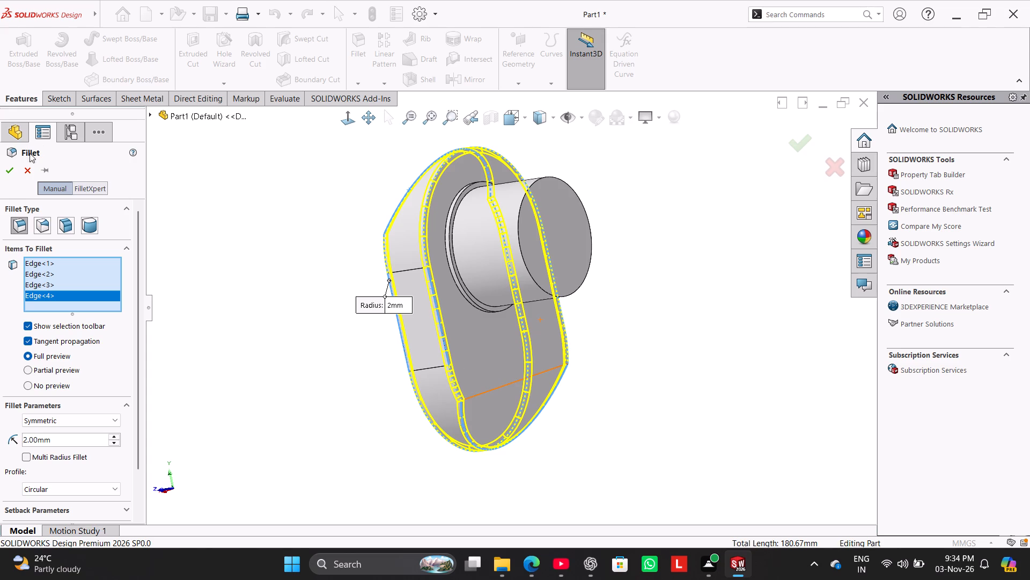
pyautogui.click(6, 173)
# Fillet the two straight edges where the lower and upper angled cuts meet the slot plate's flat faces, with a 10 mm radius.
pyautogui.click(357, 44)
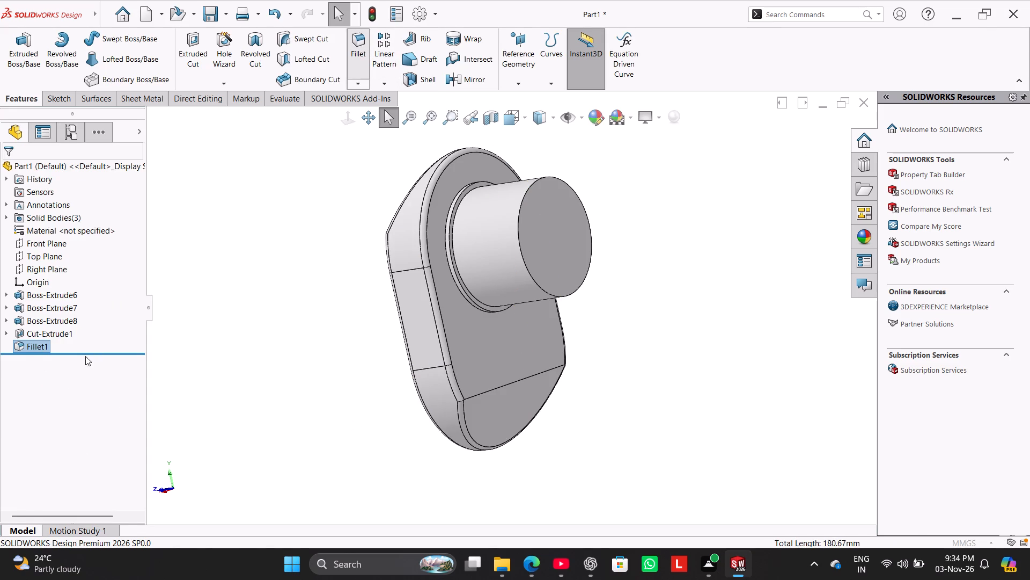
pyautogui.write('10')
pyautogui.press('Return')
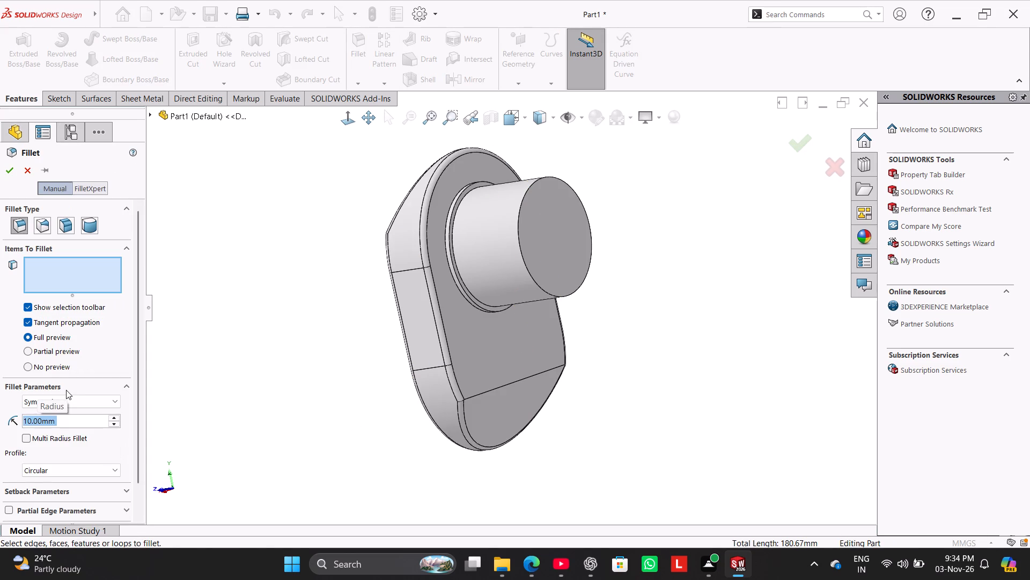
pyautogui.click(9, 161)
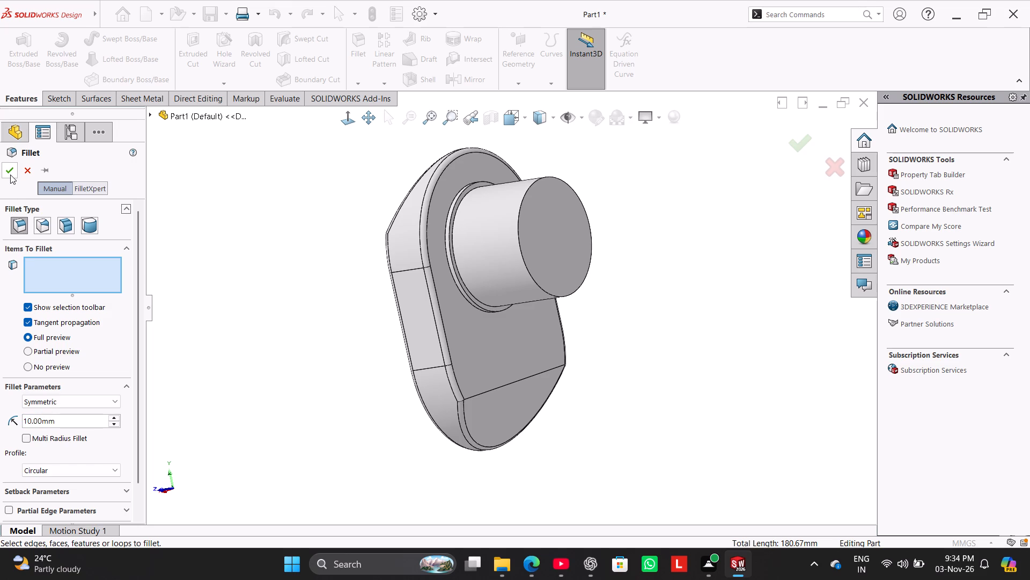
pyautogui.click(10, 175)
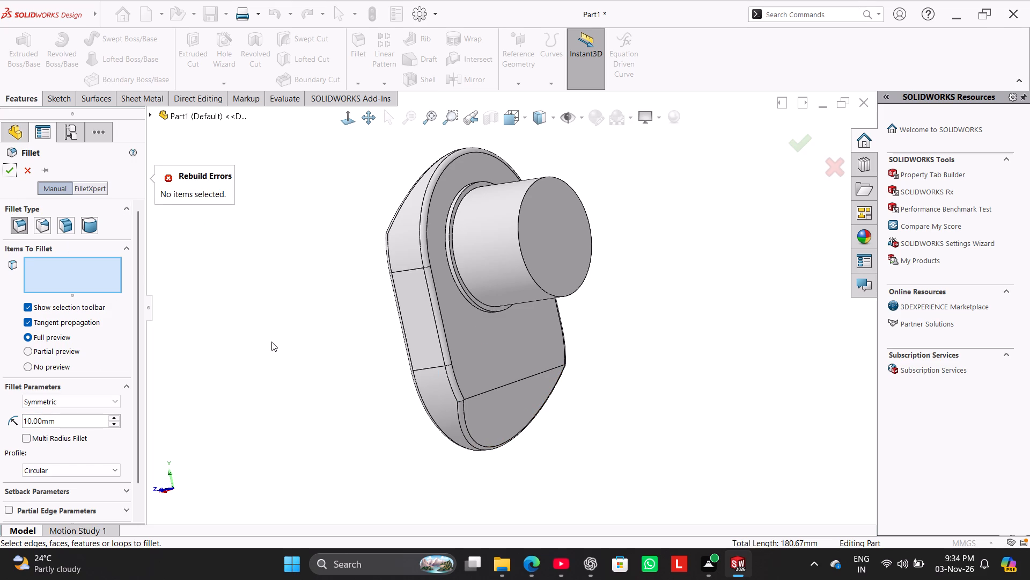
pyautogui.click(505, 386)
pyautogui.moveTo(400, 320); pyautogui.dragTo(419, 326, button='middle')
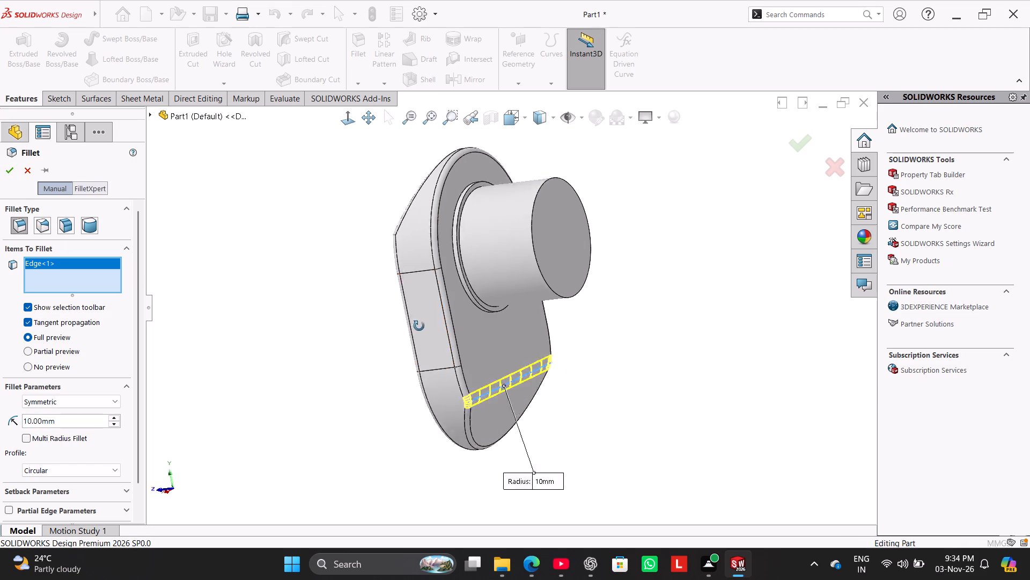
pyautogui.moveTo(419, 326); pyautogui.dragTo(501, 400, button='middle')
pyautogui.click(528, 287)
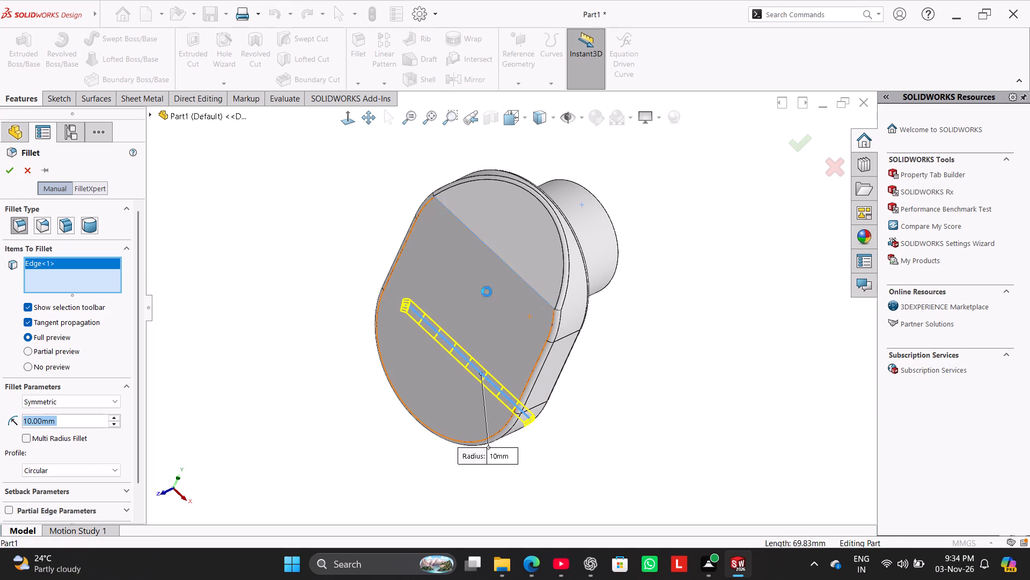
pyautogui.click(9, 165)
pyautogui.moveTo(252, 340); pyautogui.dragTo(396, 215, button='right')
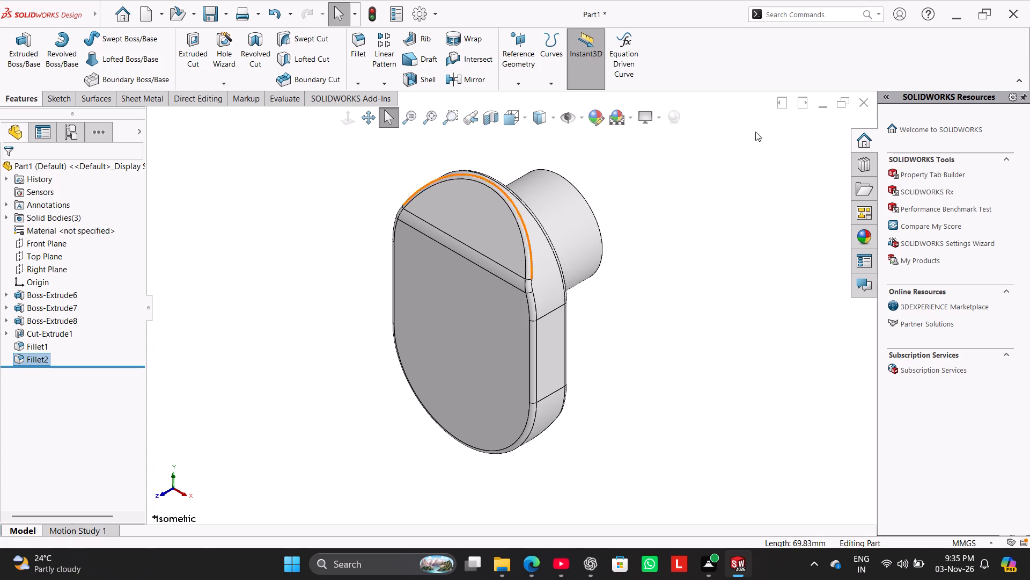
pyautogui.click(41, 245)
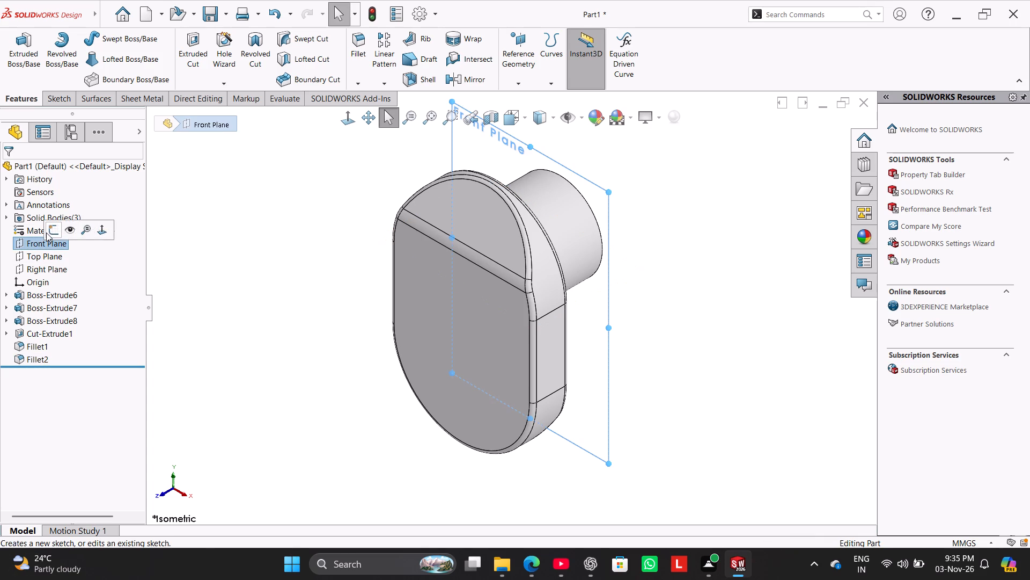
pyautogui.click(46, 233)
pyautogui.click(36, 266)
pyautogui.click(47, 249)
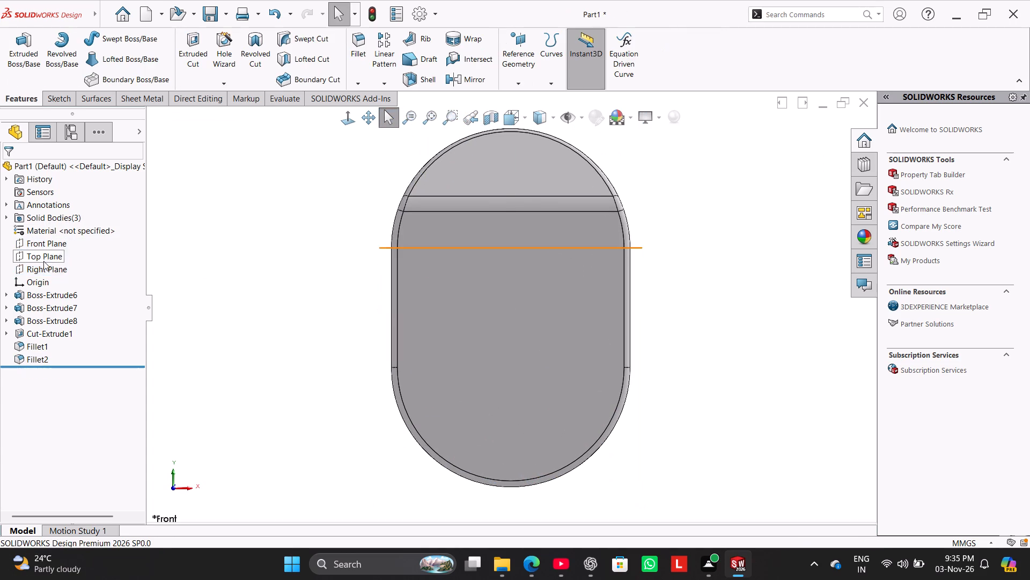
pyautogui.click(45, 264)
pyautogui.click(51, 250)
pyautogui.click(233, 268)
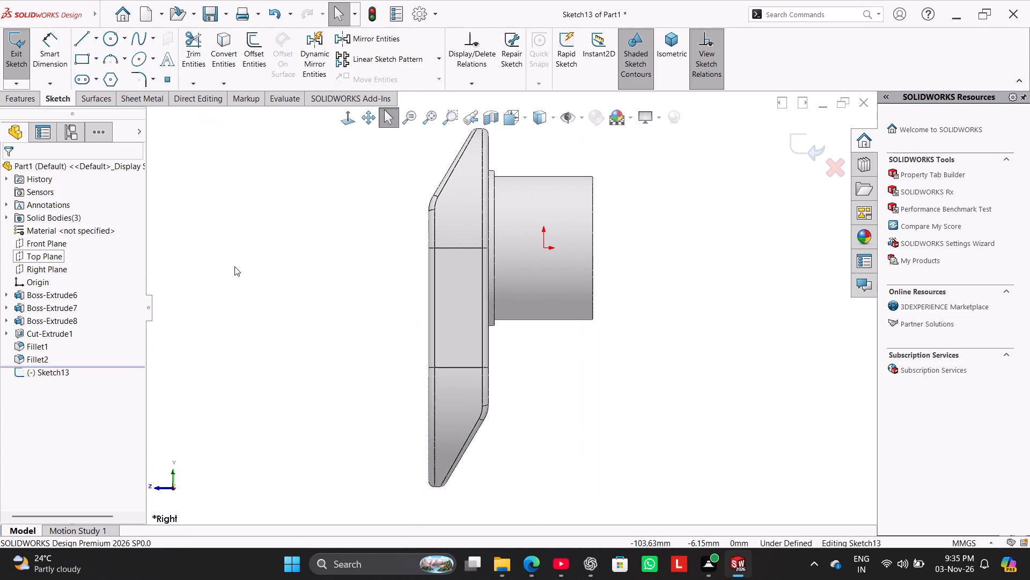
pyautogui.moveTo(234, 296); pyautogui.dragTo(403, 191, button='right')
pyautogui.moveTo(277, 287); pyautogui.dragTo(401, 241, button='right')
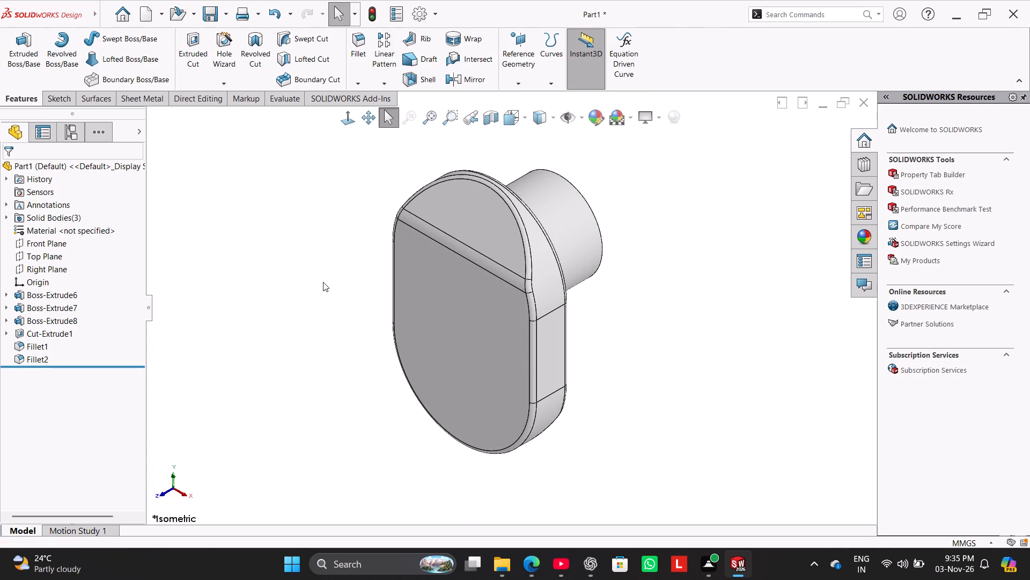
# Change the sketch plane of the cylindrical core's circle sketch from the Front Plane to the Right Plane.
pyautogui.moveTo(347, 310); pyautogui.dragTo(306, 223, button='middle')
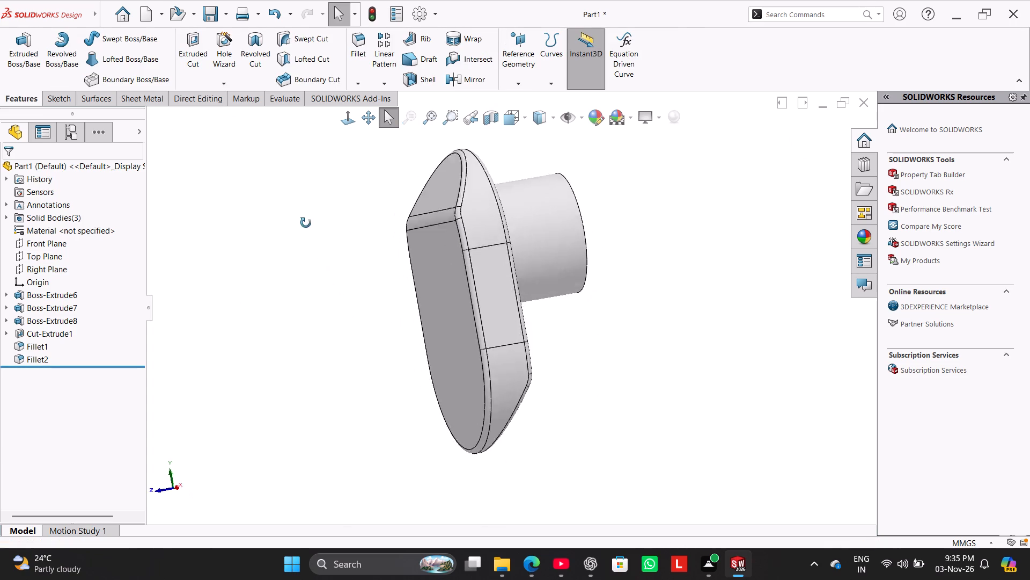
pyautogui.moveTo(306, 223); pyautogui.dragTo(300, 297, button='middle')
pyautogui.moveTo(330, 288); pyautogui.dragTo(421, 215, button='right')
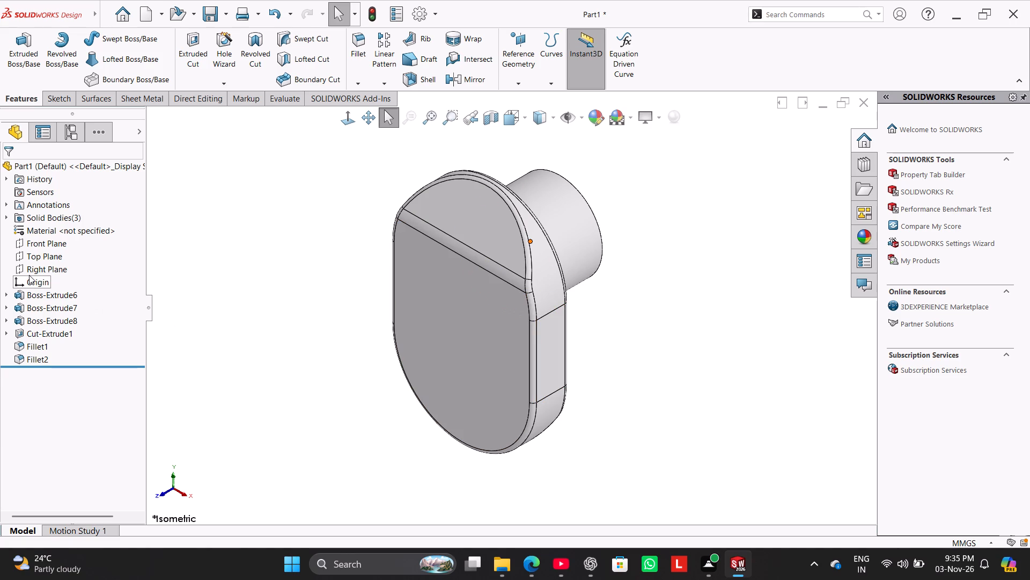
pyautogui.click(5, 296)
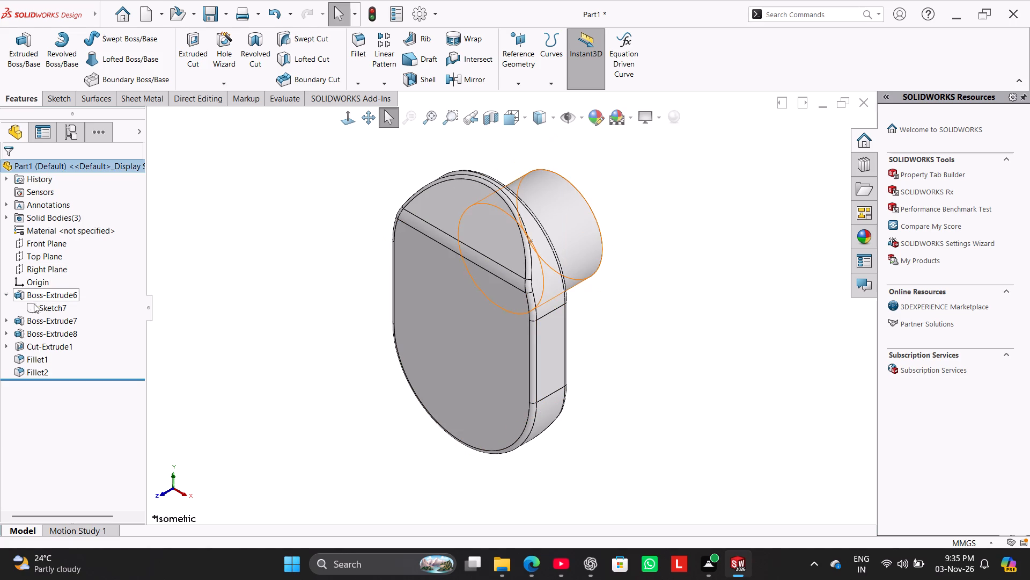
pyautogui.click(39, 307)
pyautogui.click(65, 278)
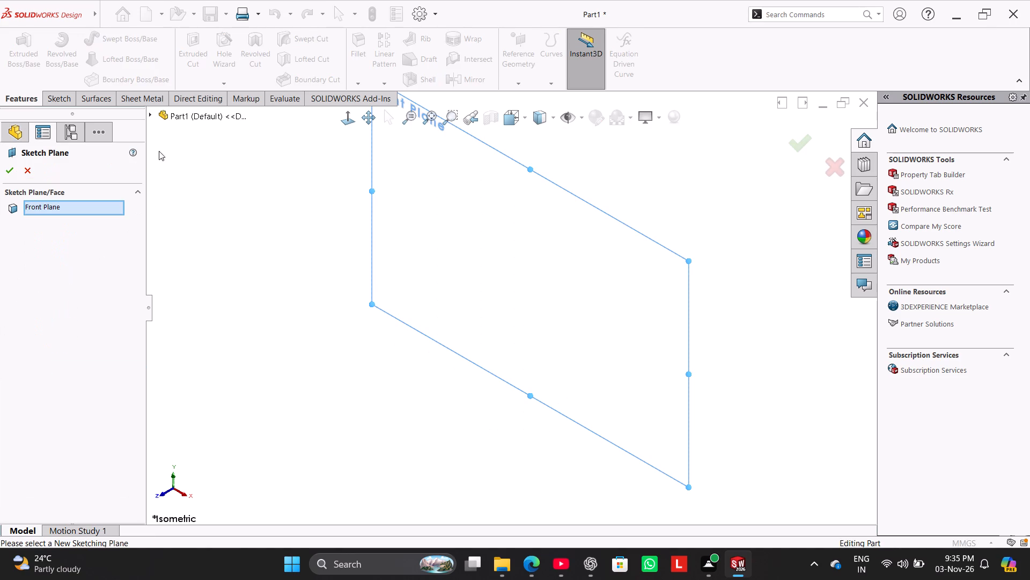
pyautogui.click(152, 119)
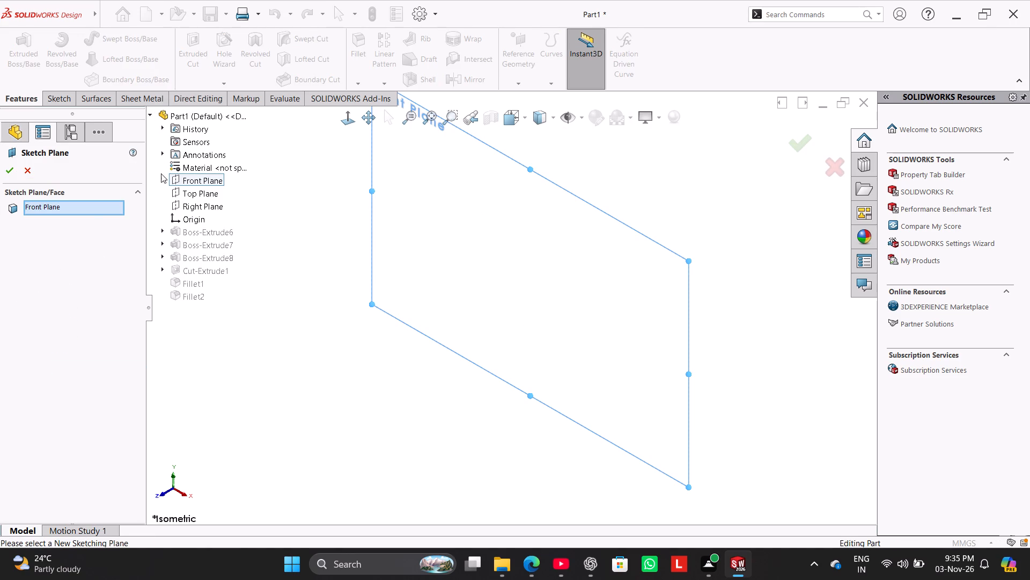
pyautogui.click(87, 206)
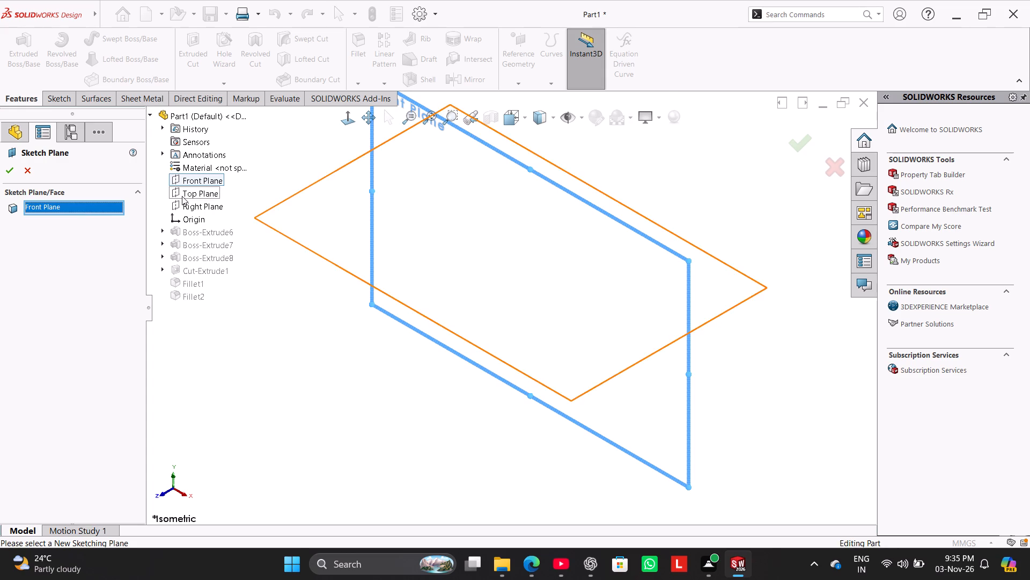
pyautogui.click(182, 203)
pyautogui.click(13, 170)
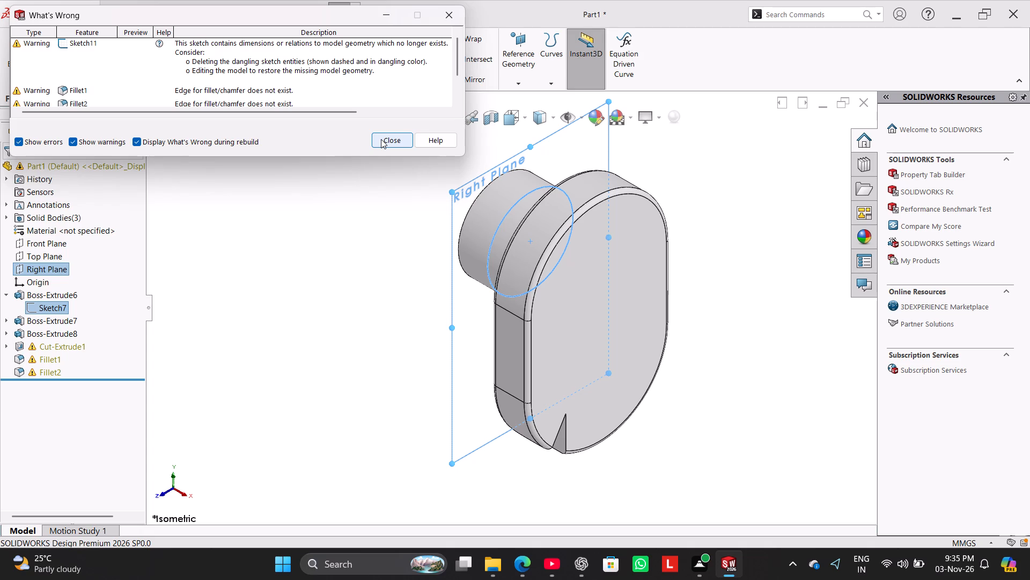
pyautogui.click(399, 141)
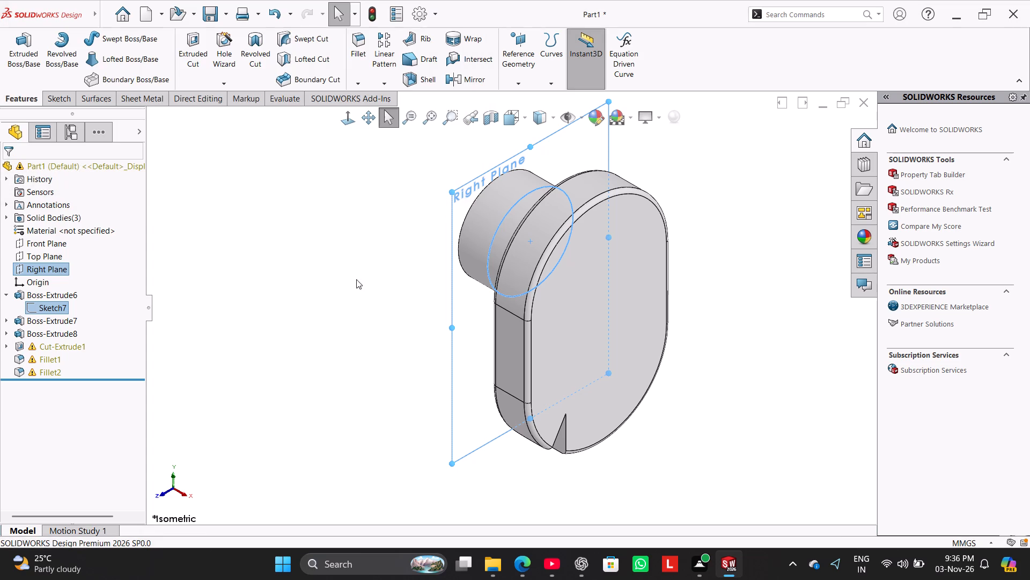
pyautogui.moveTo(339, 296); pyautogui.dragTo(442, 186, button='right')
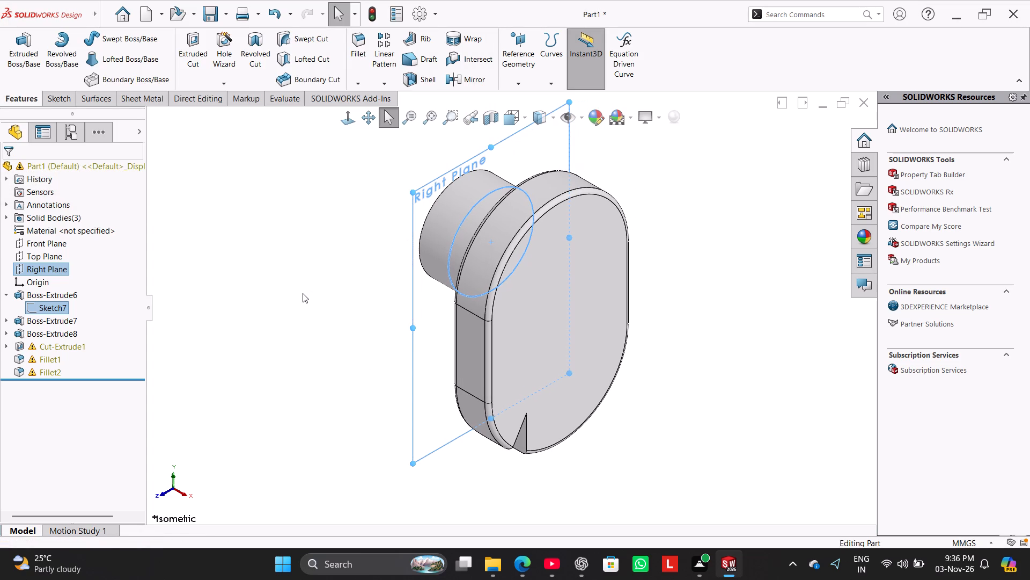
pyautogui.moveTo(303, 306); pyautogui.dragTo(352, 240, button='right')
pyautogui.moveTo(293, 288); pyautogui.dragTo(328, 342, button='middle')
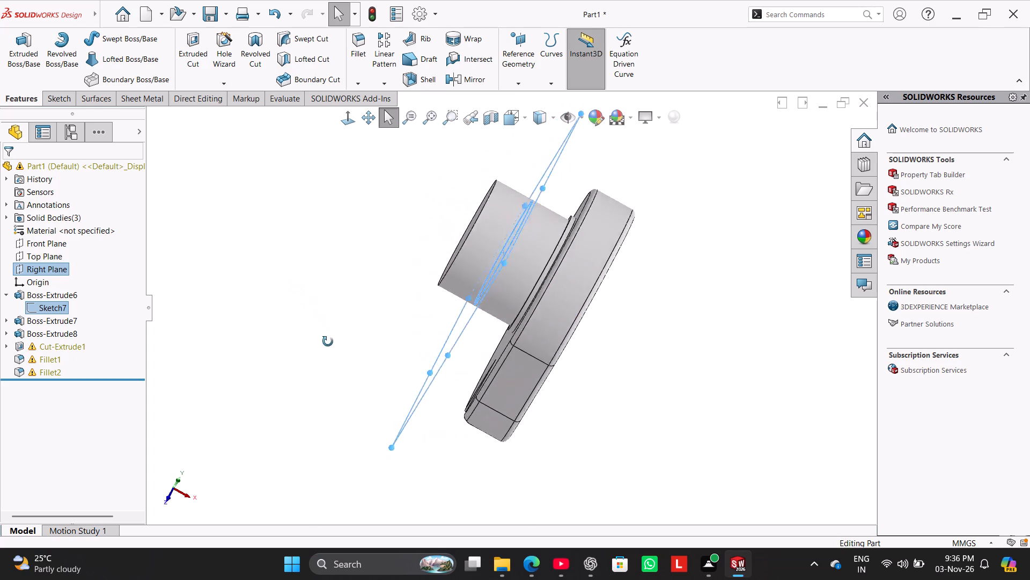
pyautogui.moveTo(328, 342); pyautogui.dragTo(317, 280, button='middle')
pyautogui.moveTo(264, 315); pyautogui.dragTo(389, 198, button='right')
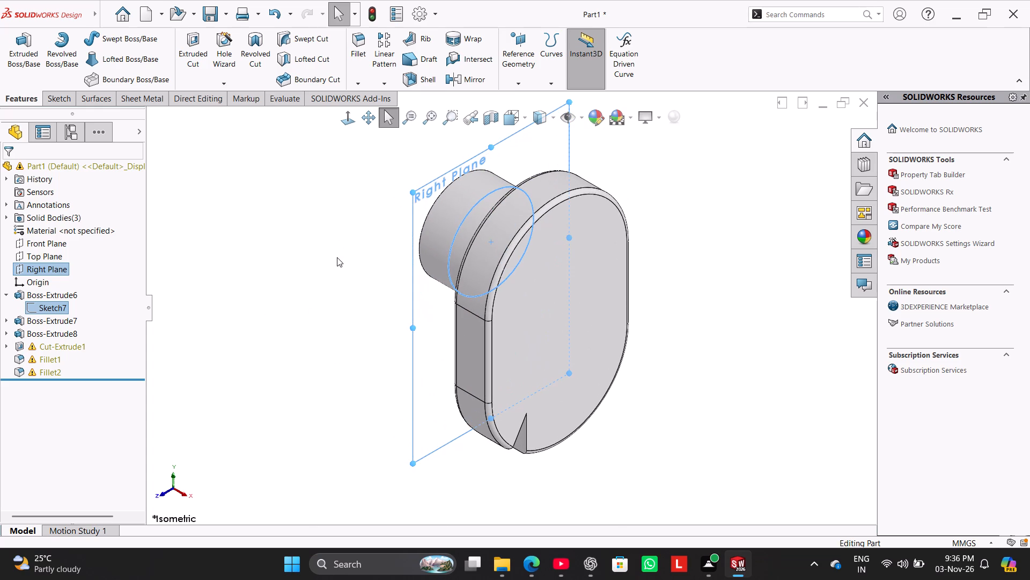
# Undo the change of the cylindrical core's sketch plane to the Right Plane.
pyautogui.moveTo(327, 305); pyautogui.dragTo(328, 315, button='middle')
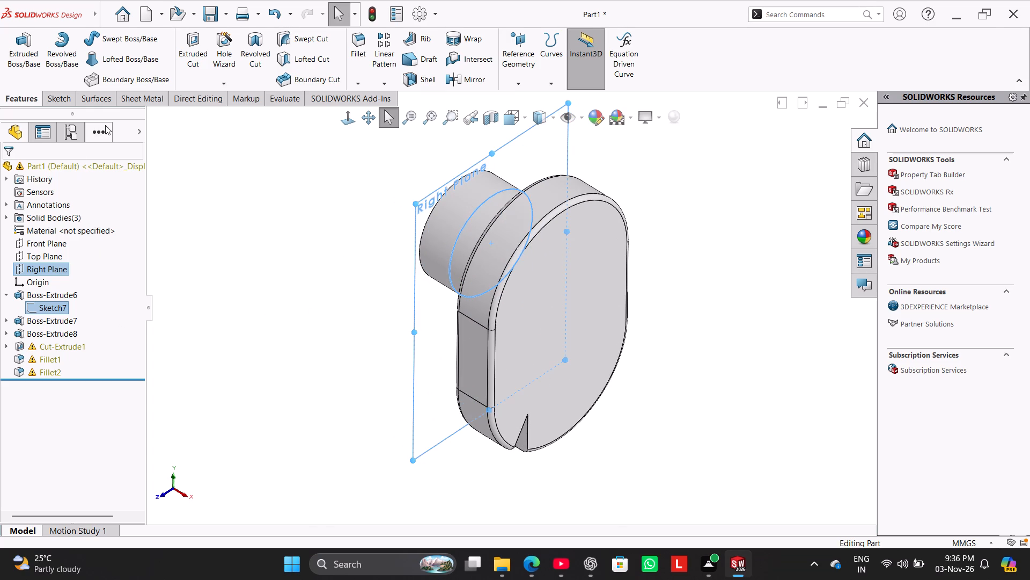
pyautogui.click(278, 14)
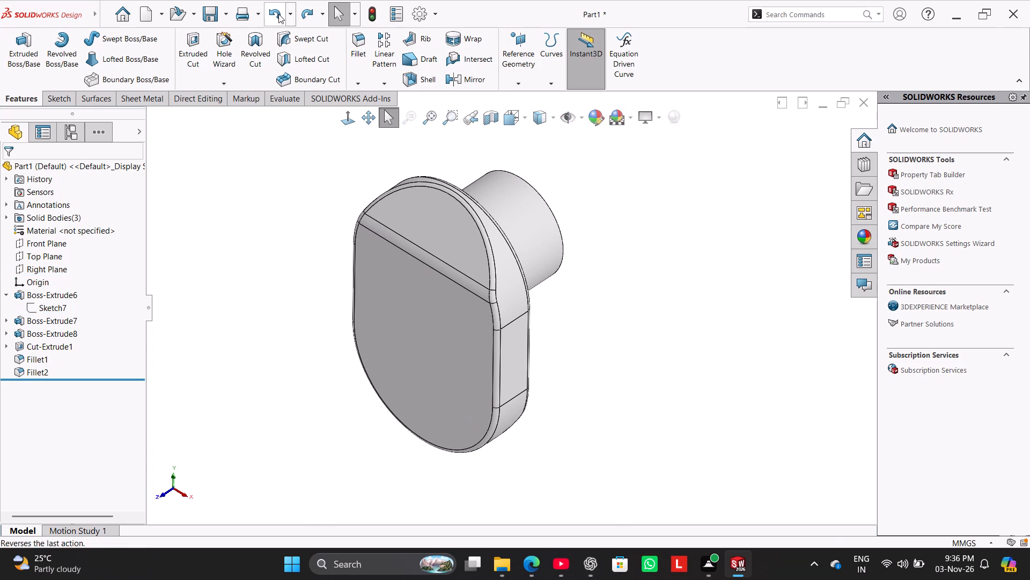
pyautogui.moveTo(265, 260); pyautogui.dragTo(339, 186, button='right')
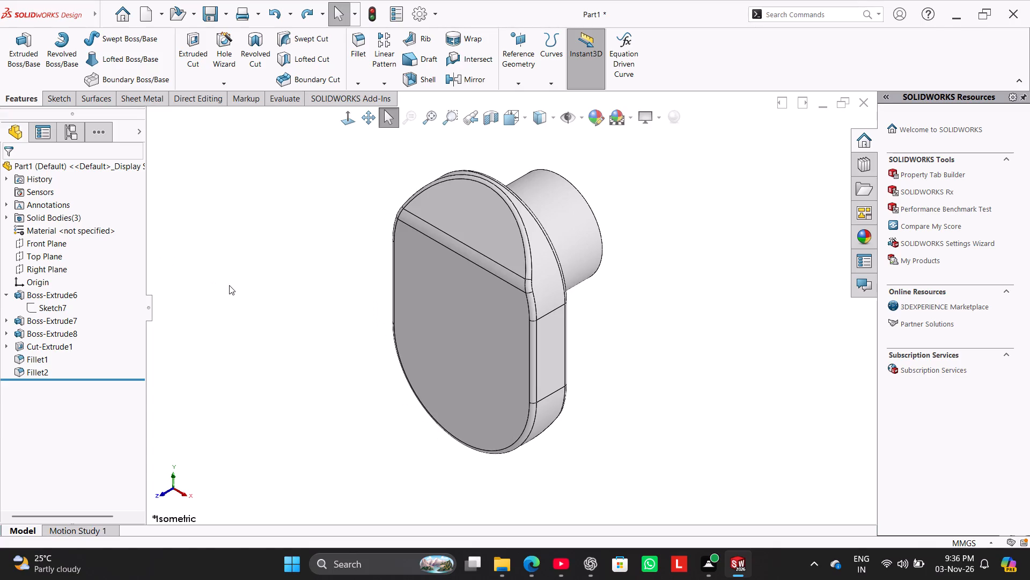
# Sketch a 70 mm diameter circle on the slot plate's flat front face, centred on the lower rounded end.
pyautogui.rightClick(452, 349)
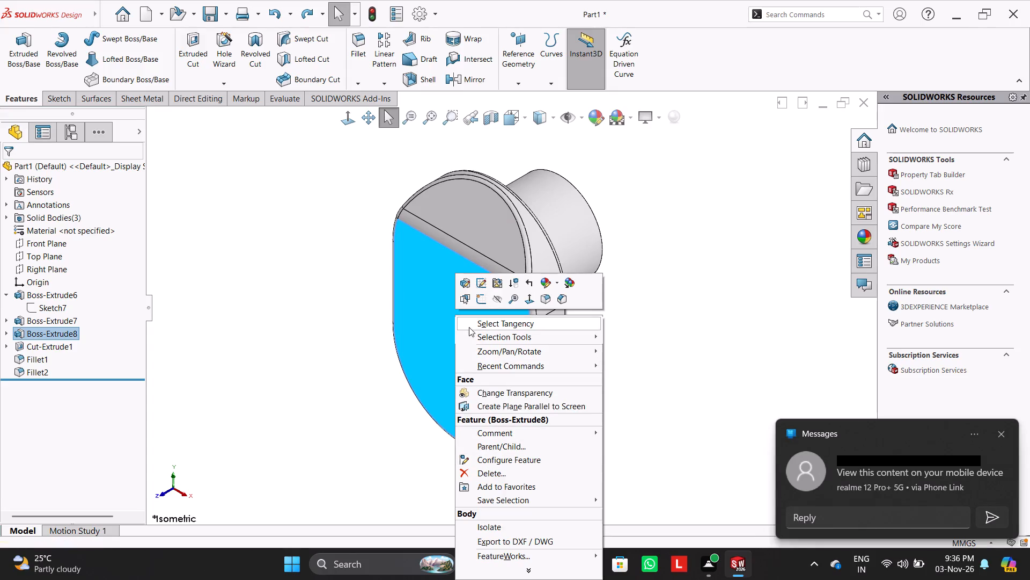
pyautogui.click(478, 302)
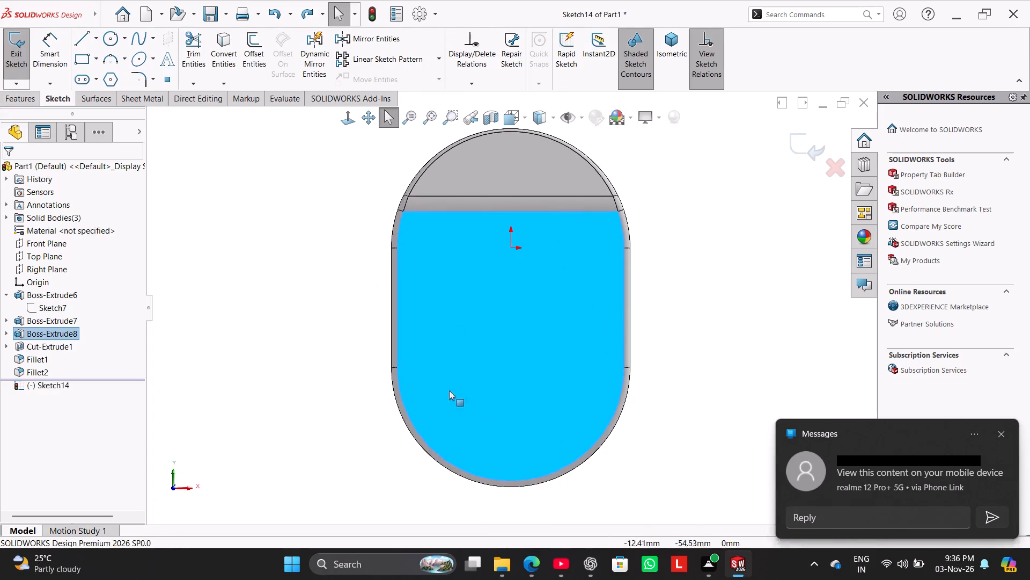
pyautogui.click(59, 50)
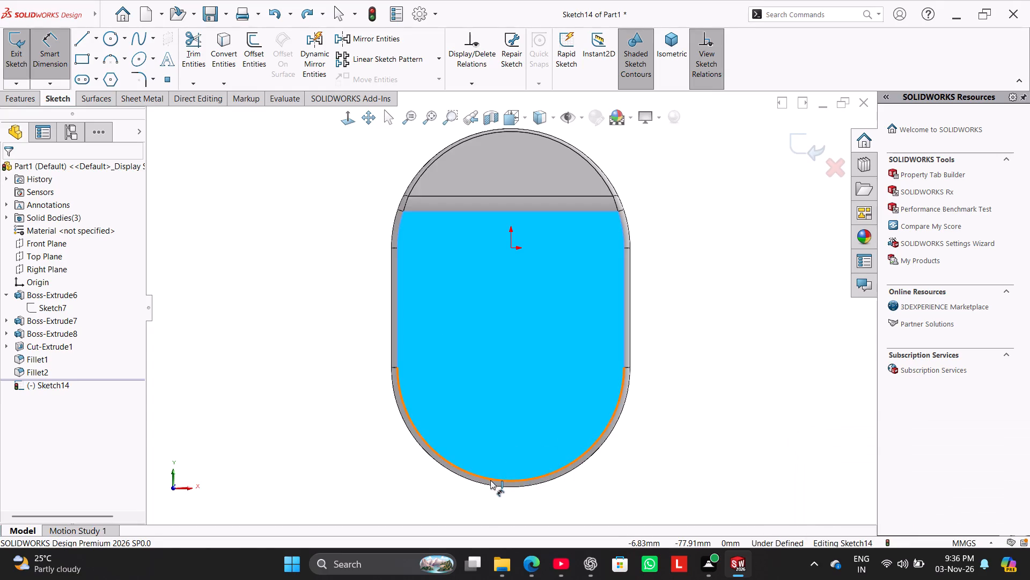
pyautogui.click(112, 46)
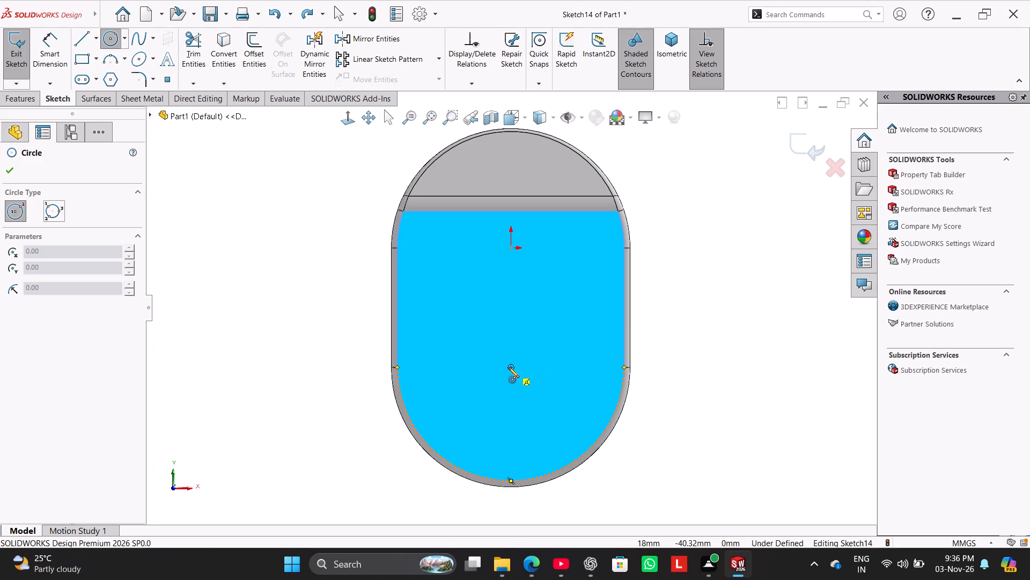
pyautogui.click(510, 367)
pyautogui.moveTo(504, 417); pyautogui.dragTo(498, 416)
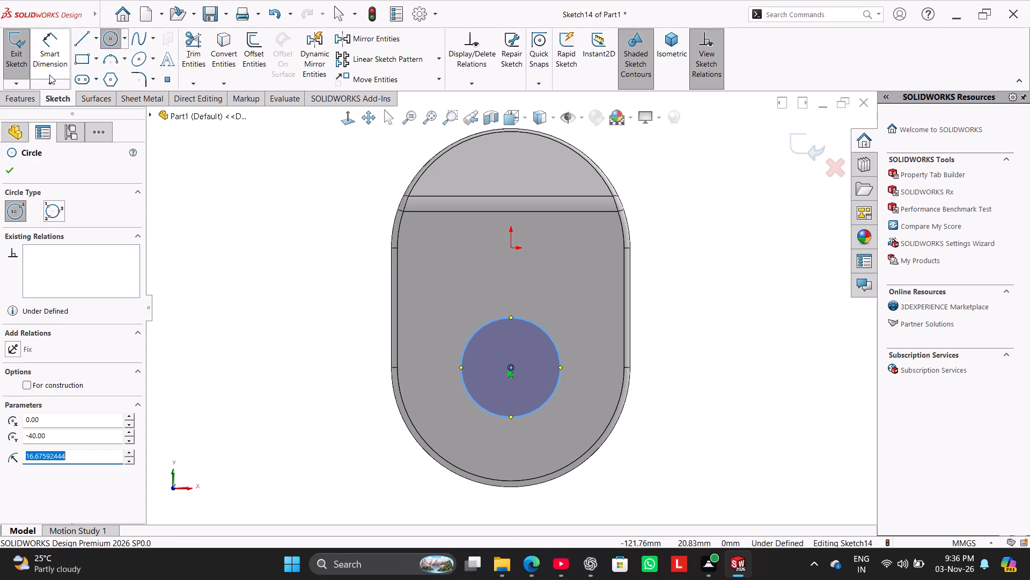
pyautogui.moveTo(46, 58); pyautogui.dragTo(68, 78)
pyautogui.click(478, 404)
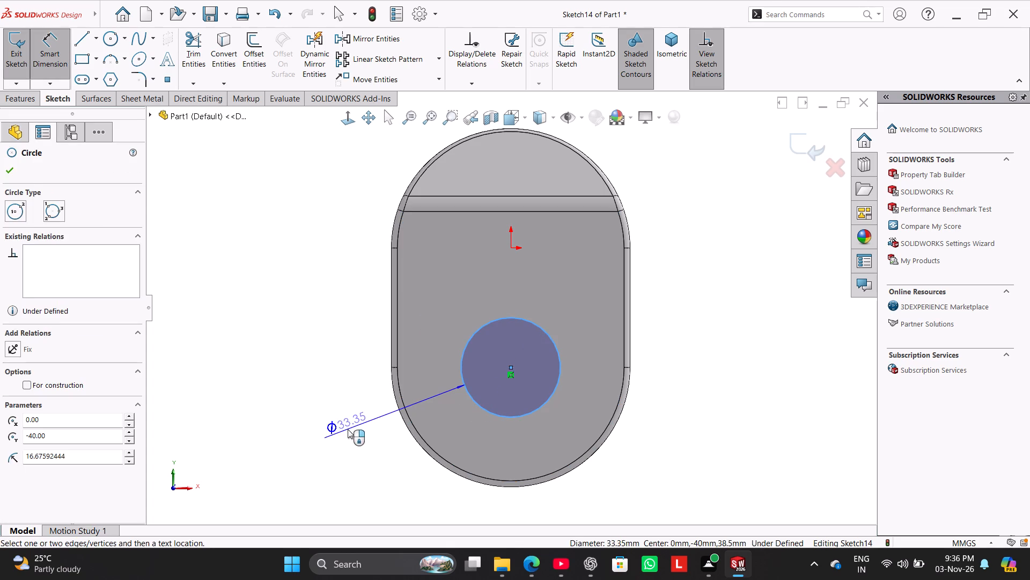
pyautogui.click(348, 429)
pyautogui.write('70')
pyautogui.press('Return')
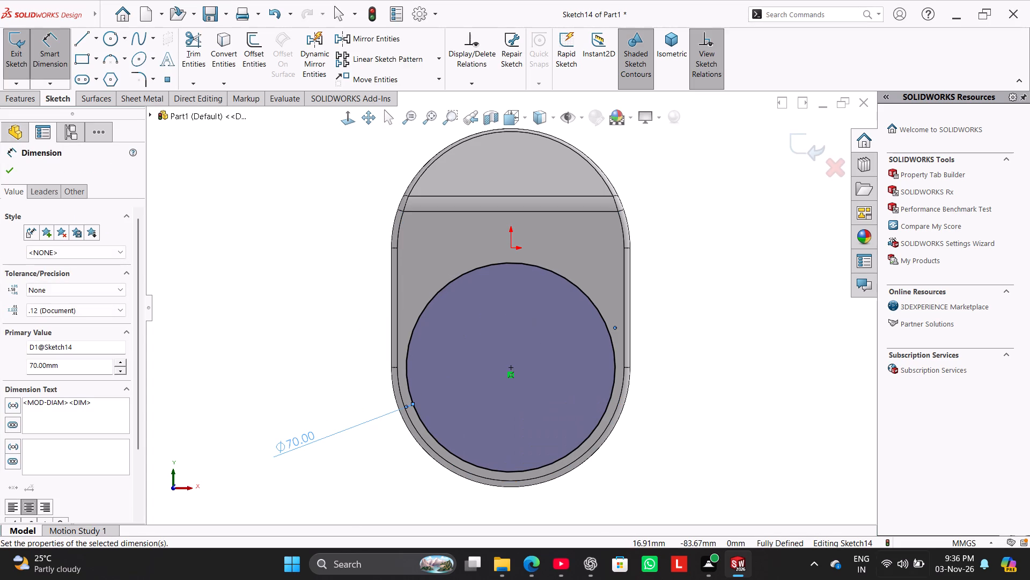
# Extrude the 70 mm circle 2 mm outward from the slot plate as a raised disc.
pyautogui.click(5, 99)
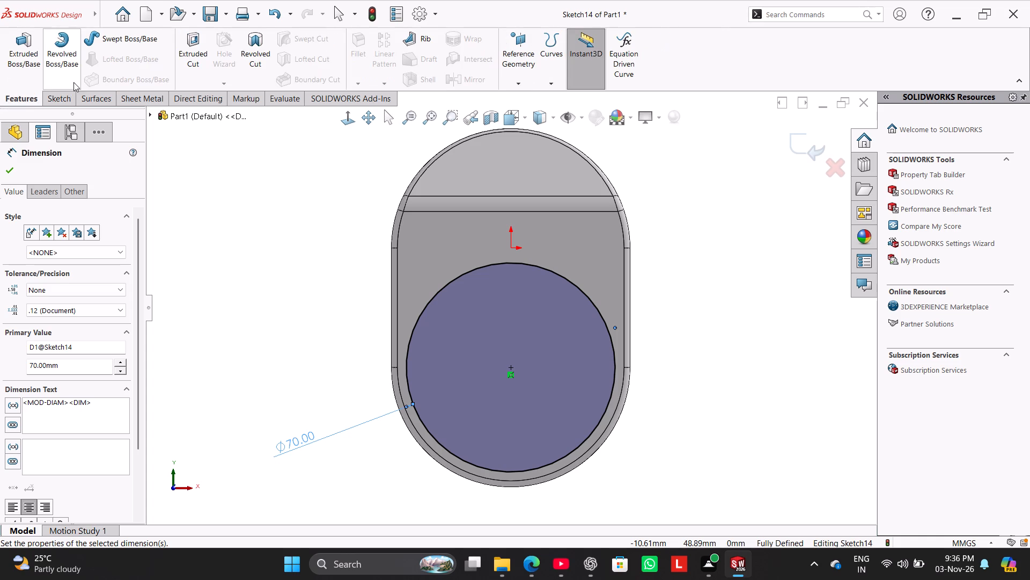
pyautogui.click(31, 53)
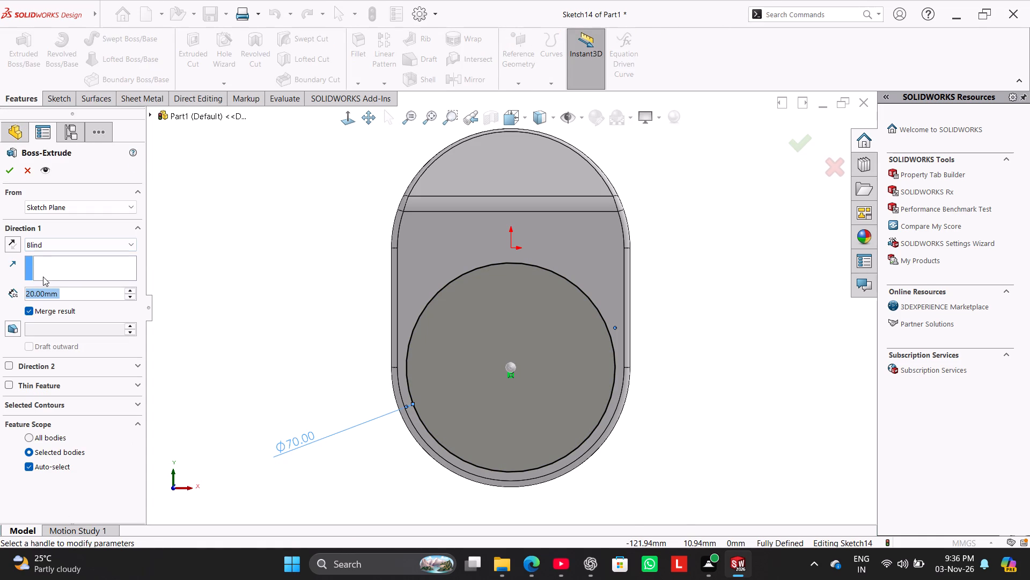
pyautogui.press('2')
pyautogui.press('Return')
pyautogui.moveTo(220, 252); pyautogui.dragTo(182, 387, button='middle')
pyautogui.click(10, 176)
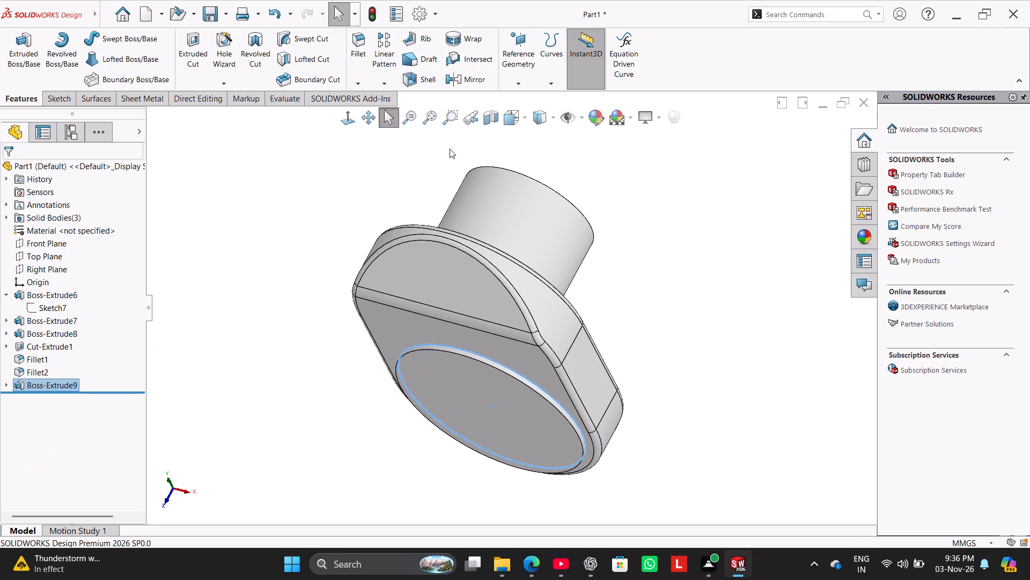
# Sketch a 66 mm diameter circle on the raised disc's front face, concentric with the disc.
pyautogui.moveTo(236, 289); pyautogui.dragTo(376, 218, button='right')
pyautogui.click(282, 308)
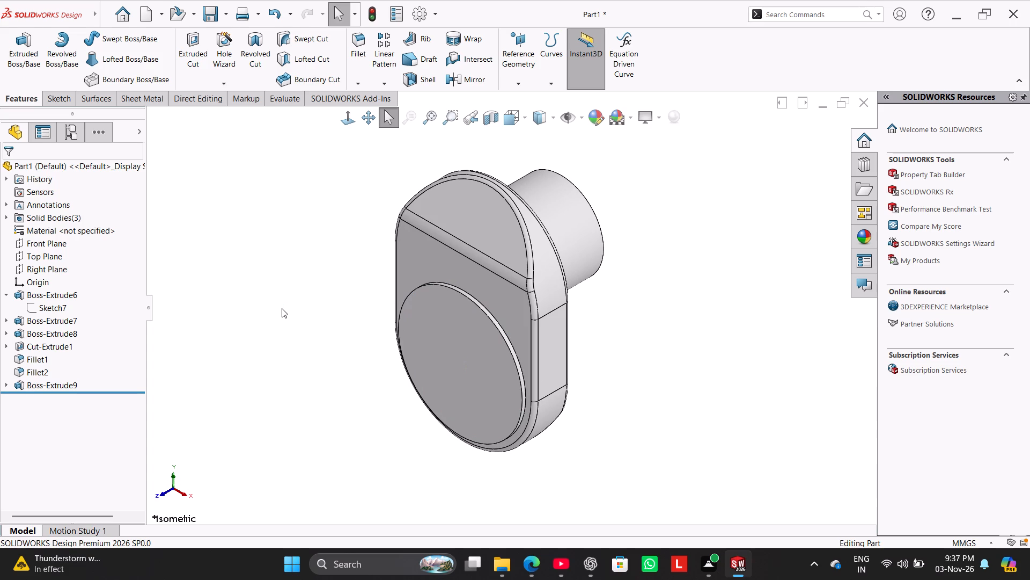
pyautogui.click(476, 353)
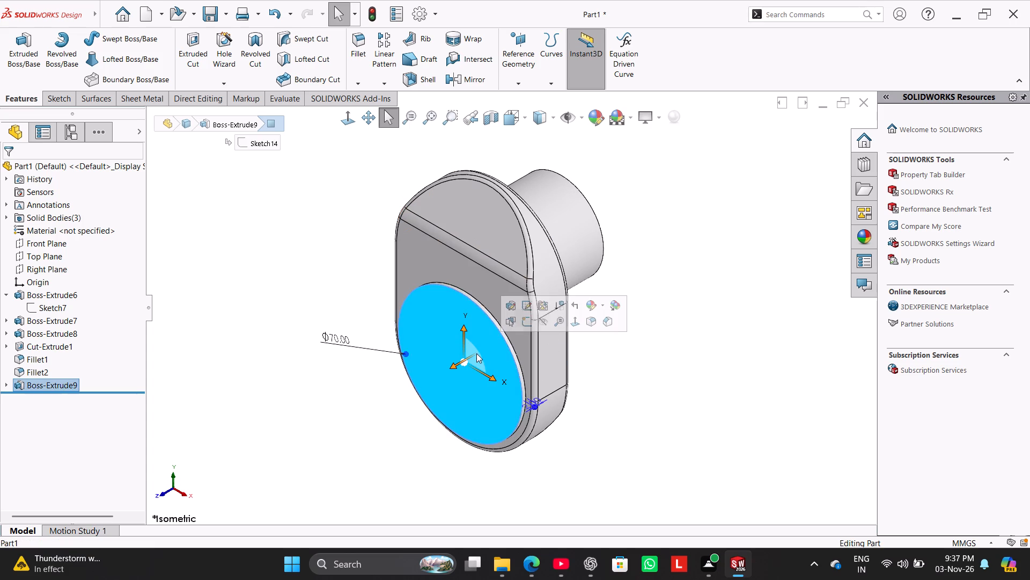
pyautogui.click(525, 323)
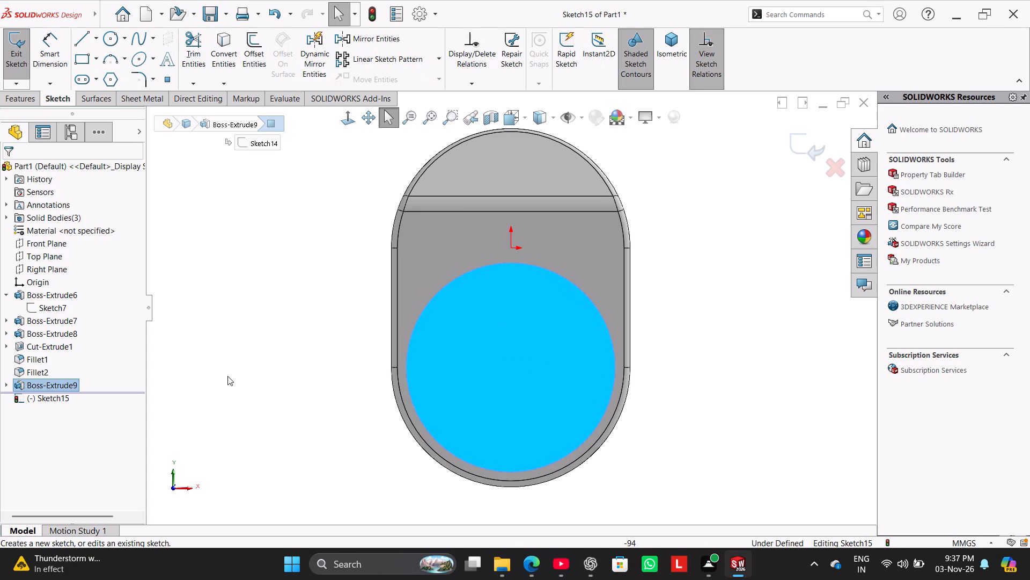
pyautogui.click(114, 35)
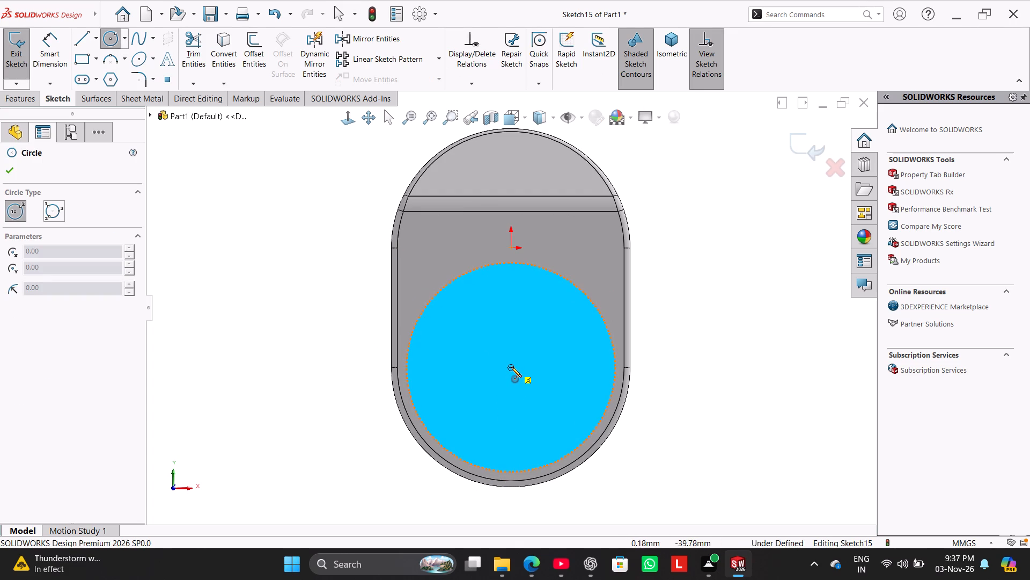
pyautogui.click(511, 367)
pyautogui.click(532, 405)
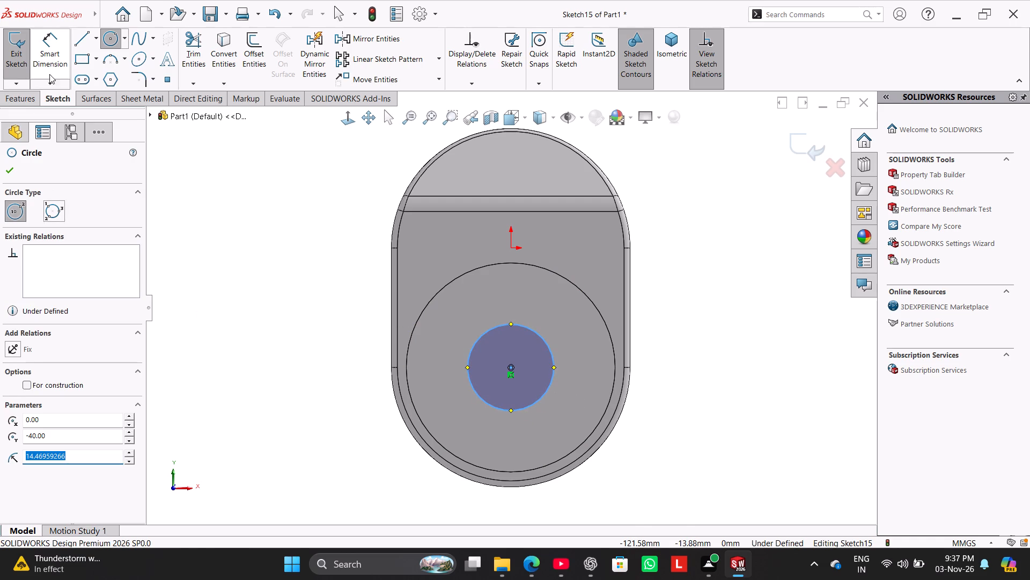
pyautogui.click(51, 50)
pyautogui.click(474, 393)
pyautogui.click(342, 418)
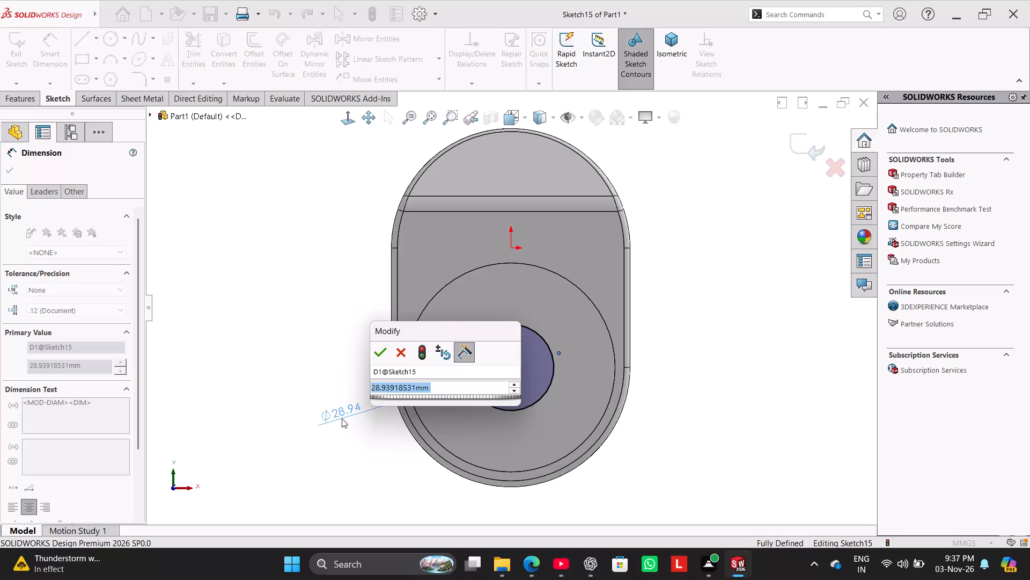
pyautogui.write('66')
pyautogui.press('Return')
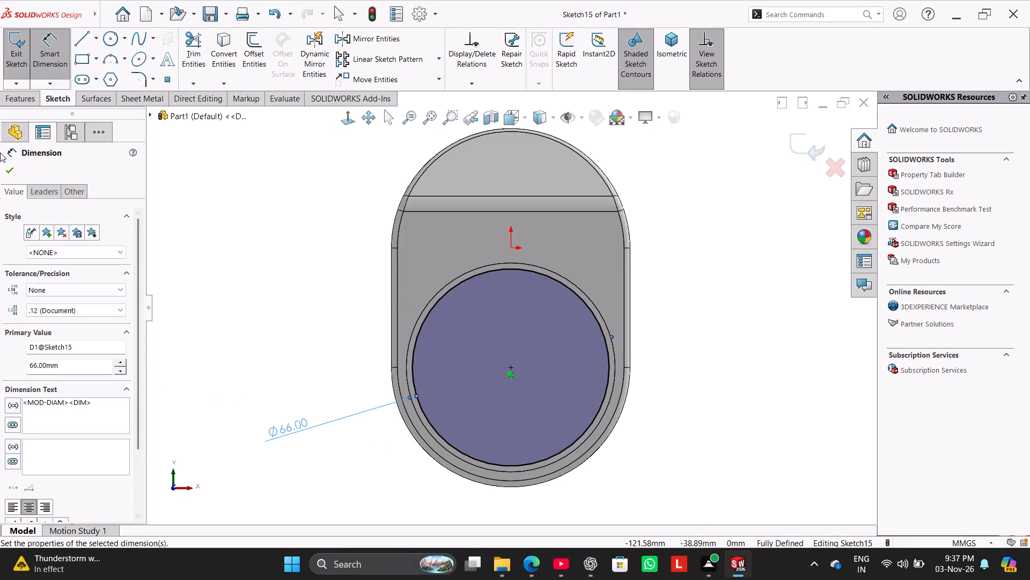
# Extrude the 66 mm circle 23 mm outward from the disc as a separate body, without merging the result.
pyautogui.click(18, 103)
pyautogui.click(22, 56)
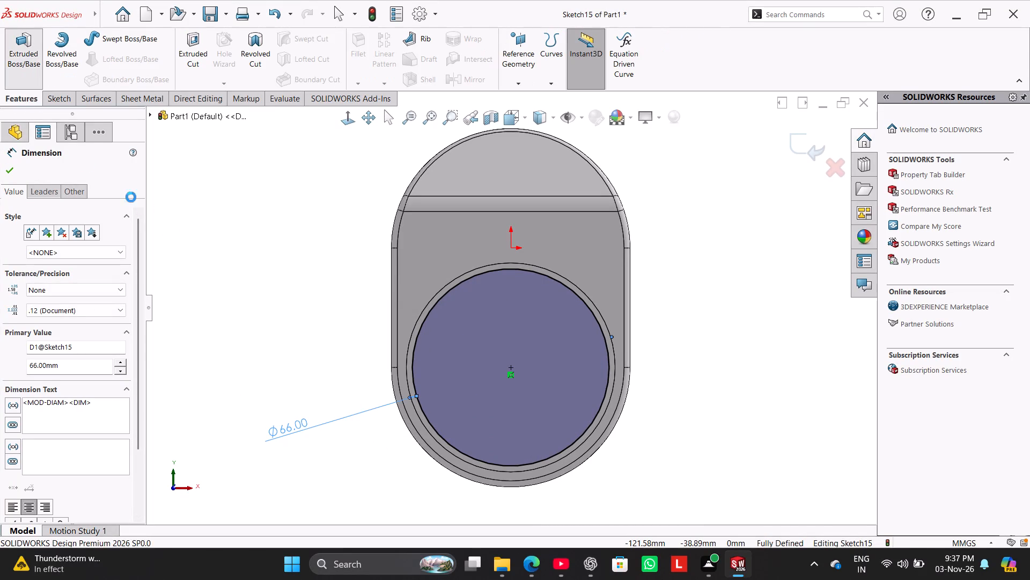
pyautogui.moveTo(264, 284); pyautogui.dragTo(197, 348, button='middle')
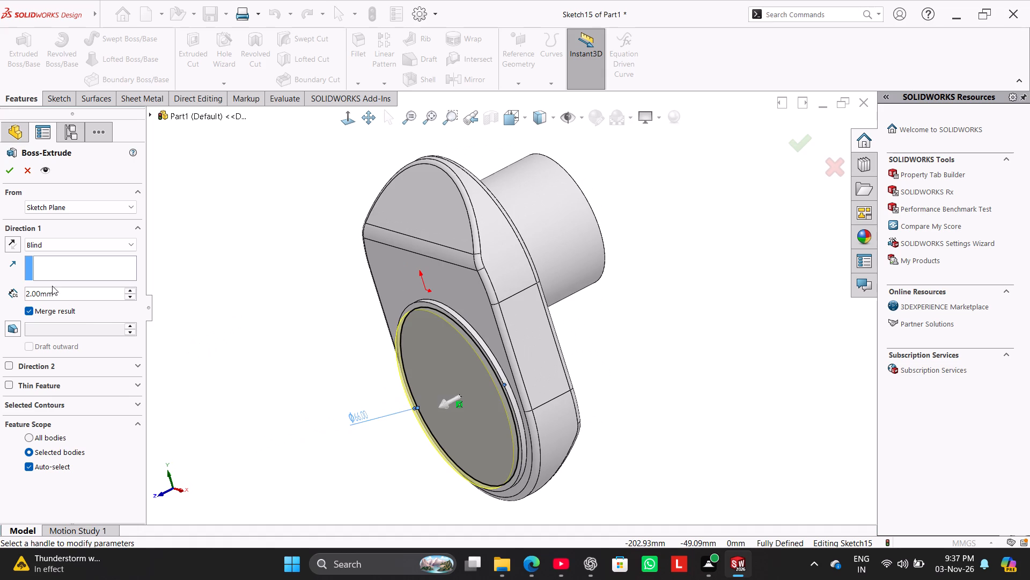
pyautogui.doubleClick(58, 298)
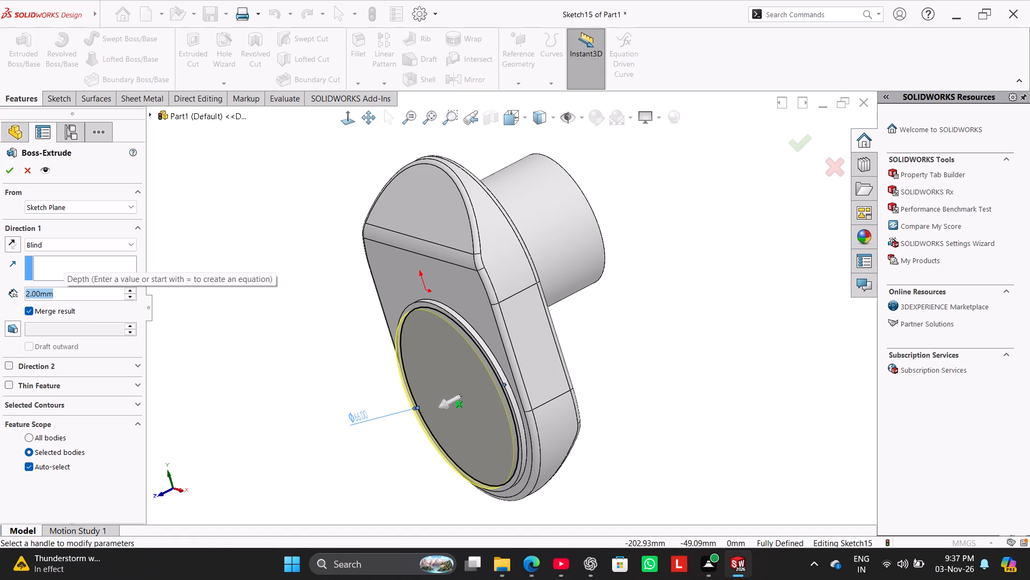
pyautogui.write('33')
pyautogui.press('Return')
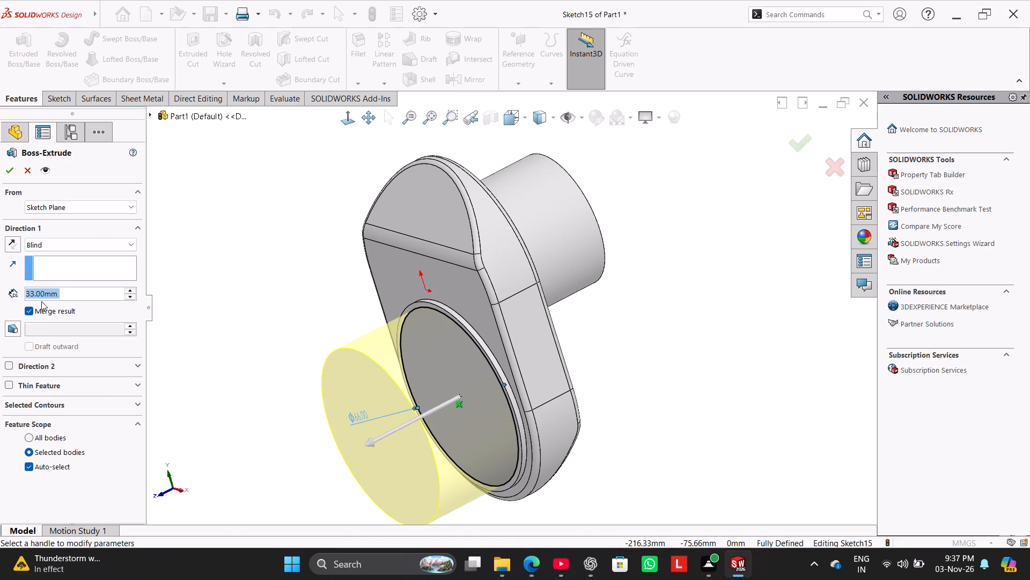
pyautogui.click(34, 309)
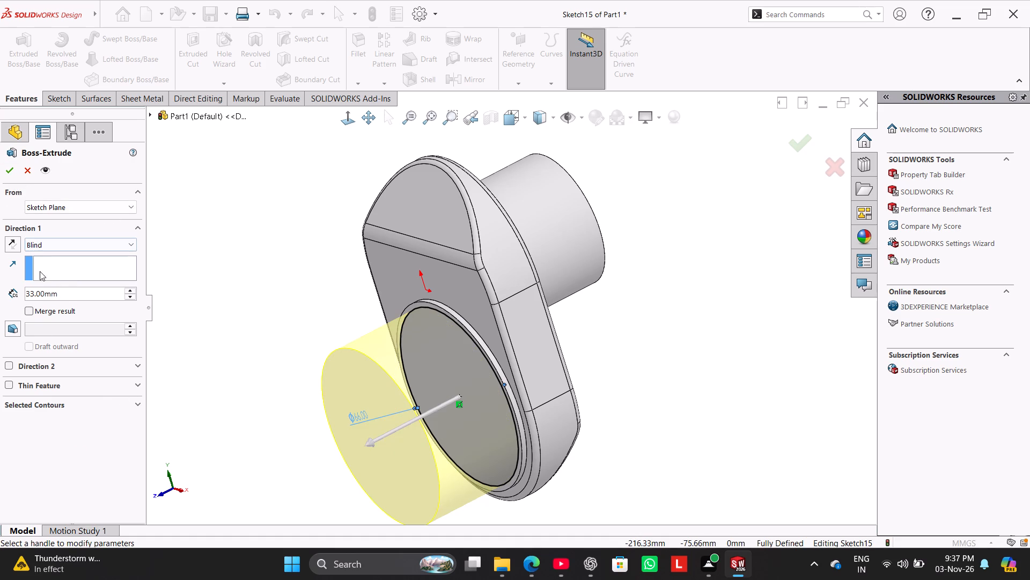
pyautogui.doubleClick(67, 293)
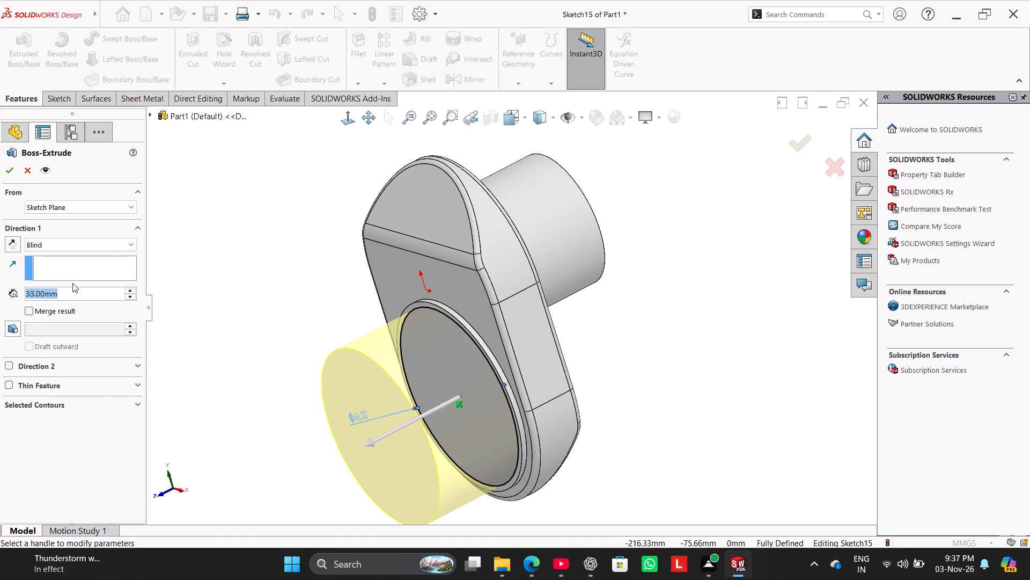
pyautogui.write('28')
pyautogui.press('BackSpace')
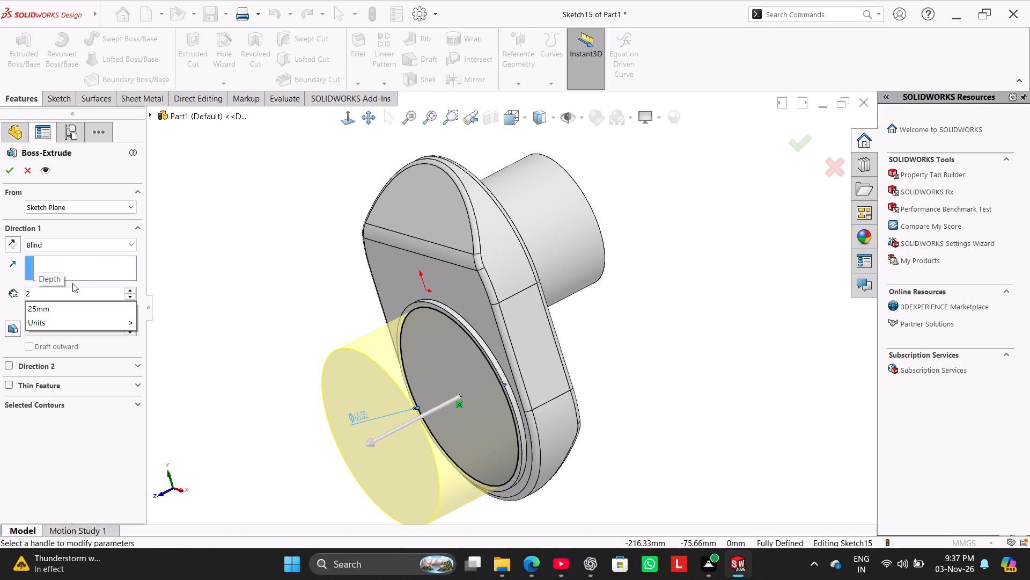
pyautogui.press('3')
pyautogui.press('Return')
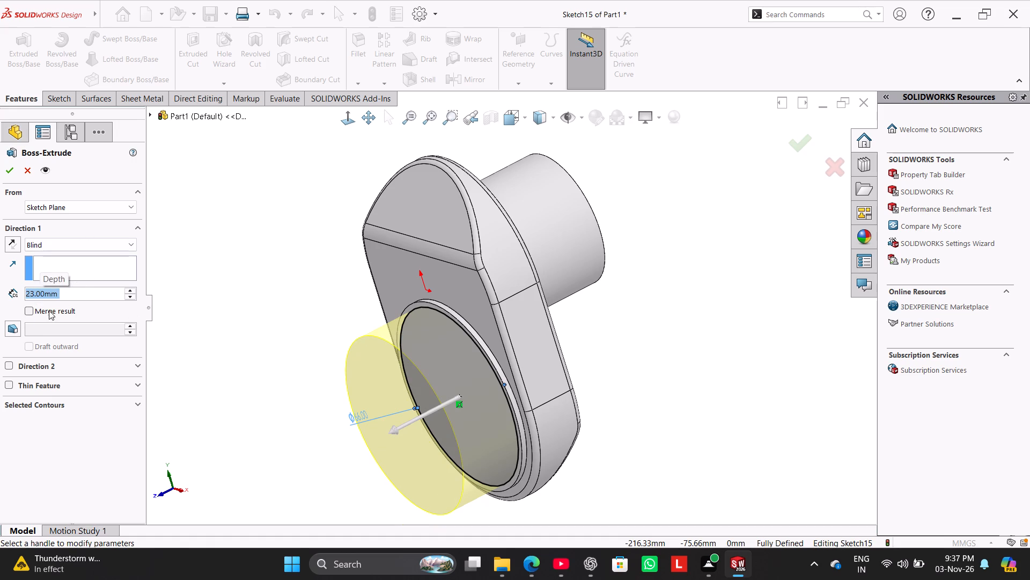
pyautogui.click(10, 169)
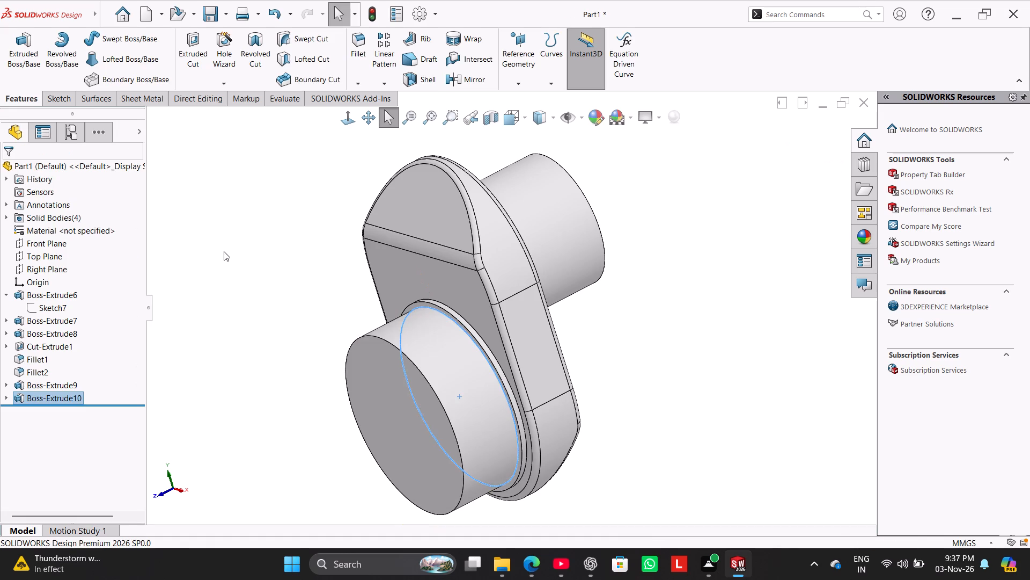
pyautogui.click(224, 251)
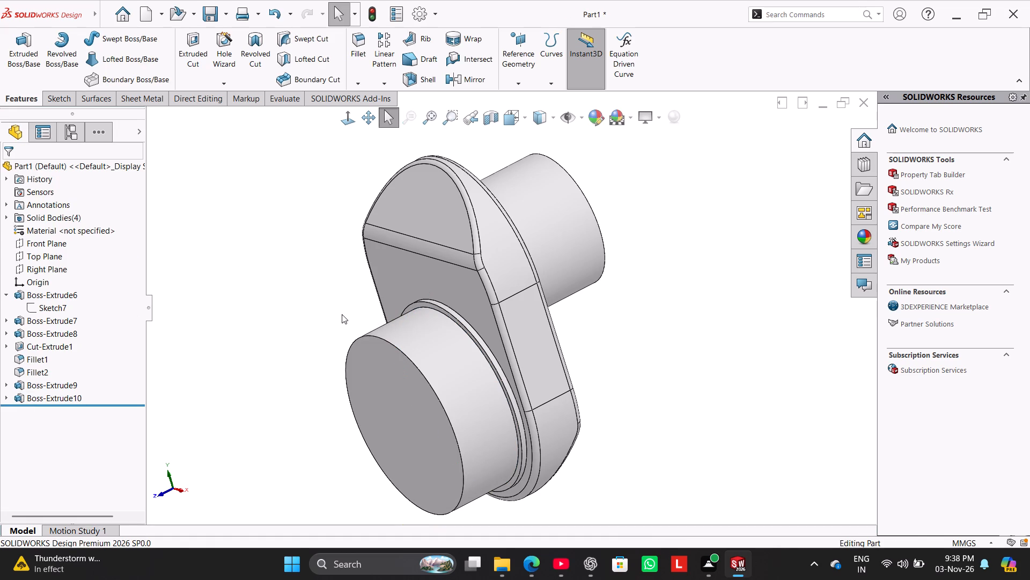
# Examine the part from the front, back and side, checking both cylinders against the slot plate, and collapse the core extrusion's tree entry.
pyautogui.keyDown('ctrl'); pyautogui.click(418, 280); pyautogui.keyUp('ctrl')
pyautogui.moveTo(648, 310); pyautogui.dragTo(585, 359, button='middle')
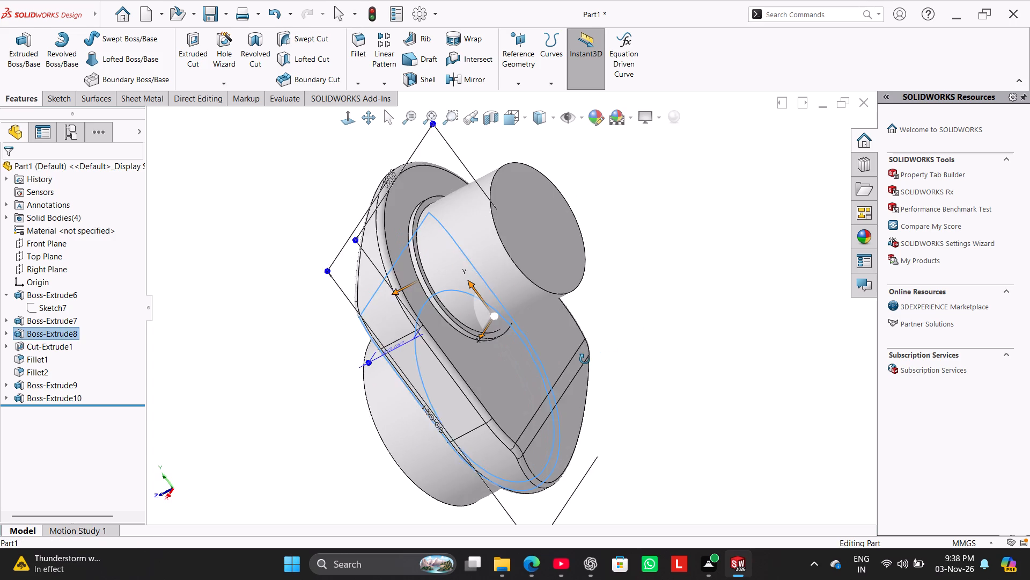
pyautogui.moveTo(585, 359); pyautogui.dragTo(583, 359, button='middle')
pyautogui.keyDown('ctrl'); pyautogui.click(542, 362); pyautogui.keyUp('ctrl')
pyautogui.moveTo(297, 416); pyautogui.dragTo(323, 395, button='middle')
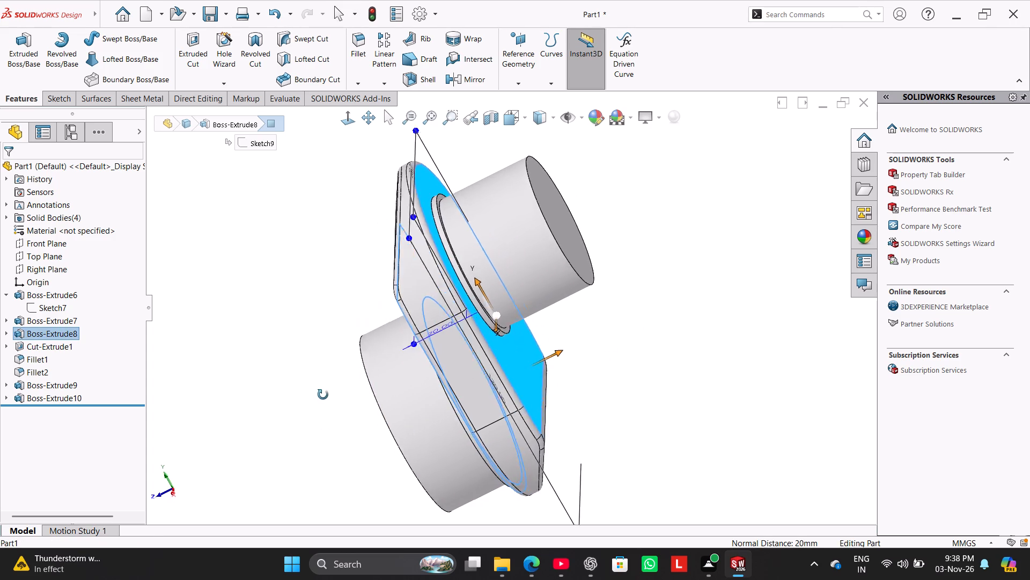
pyautogui.moveTo(323, 395); pyautogui.dragTo(355, 351, button='middle')
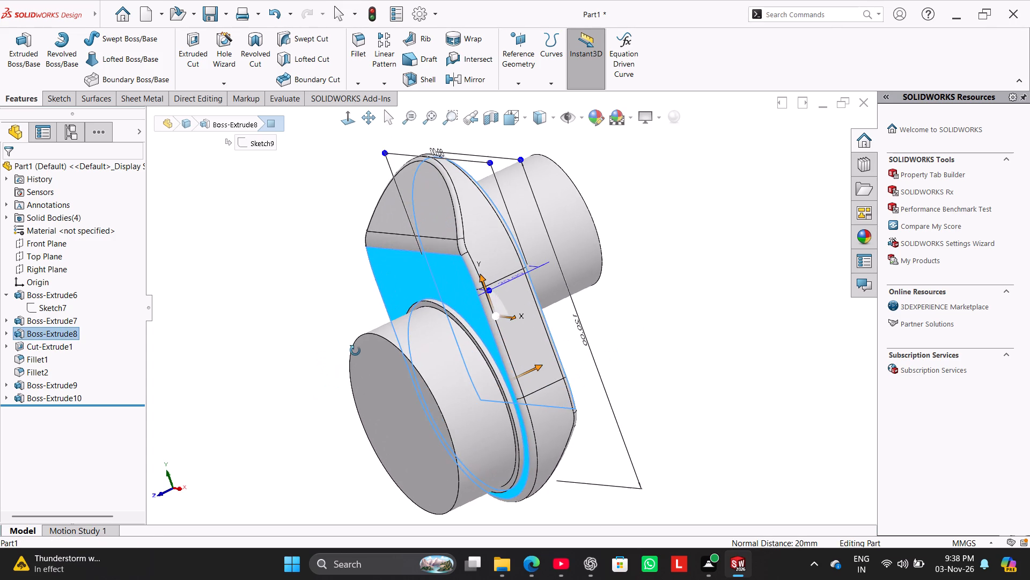
pyautogui.moveTo(355, 351); pyautogui.dragTo(349, 372, button='middle')
pyautogui.moveTo(325, 379); pyautogui.dragTo(417, 278, button='right')
pyautogui.click(331, 328)
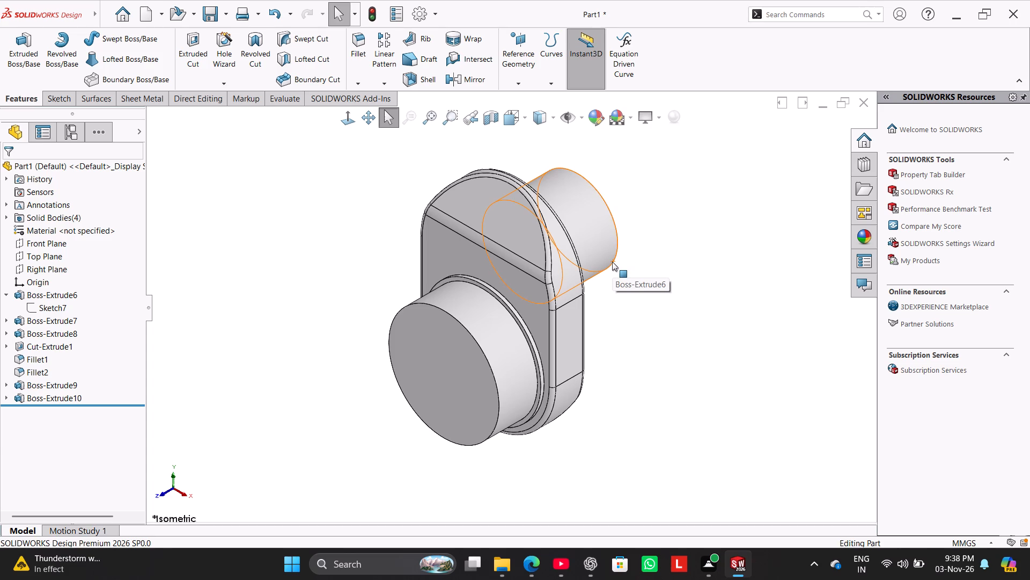
pyautogui.moveTo(333, 344); pyautogui.dragTo(268, 308, button='middle')
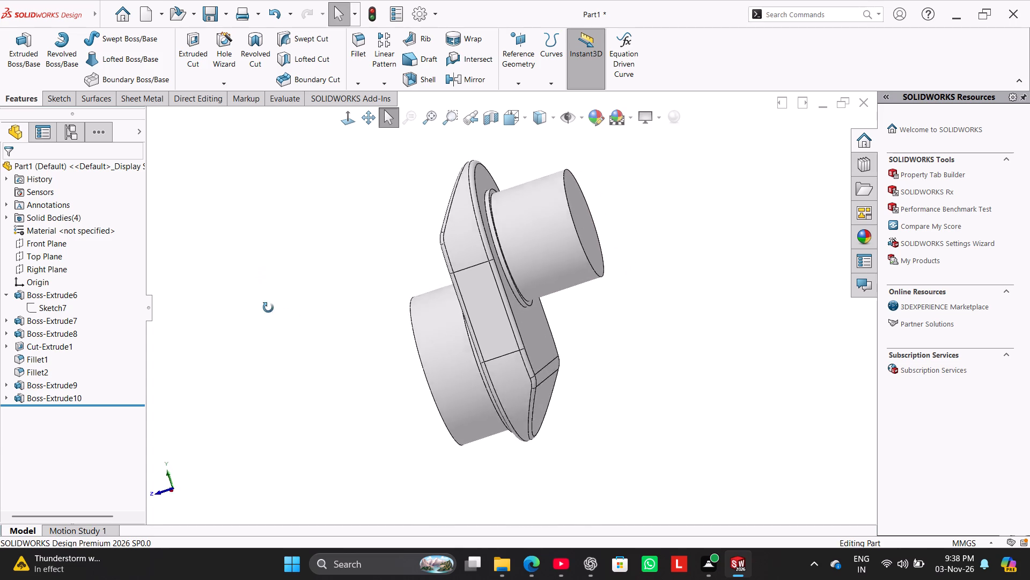
pyautogui.moveTo(268, 308); pyautogui.dragTo(295, 369, button='middle')
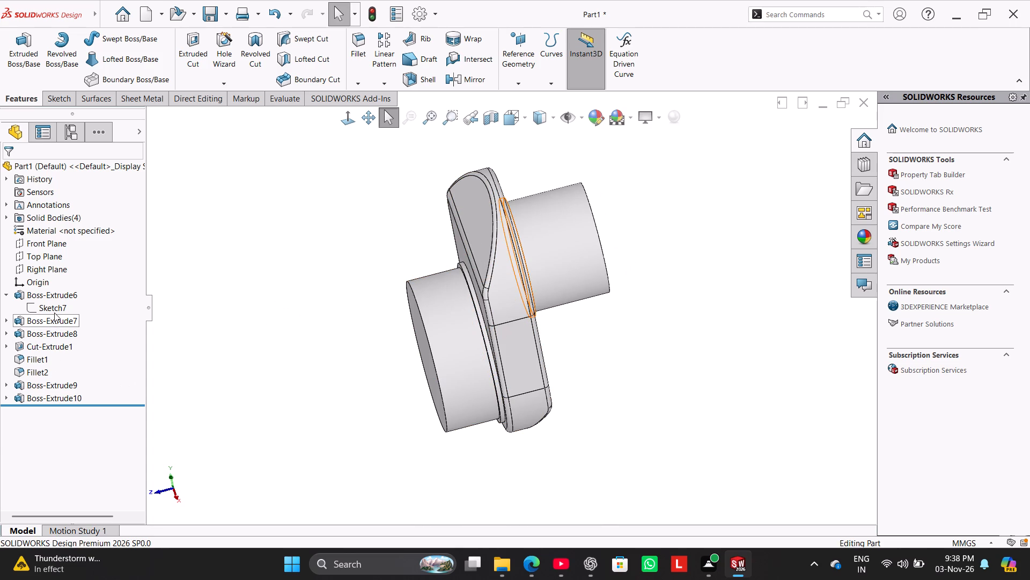
pyautogui.click(7, 295)
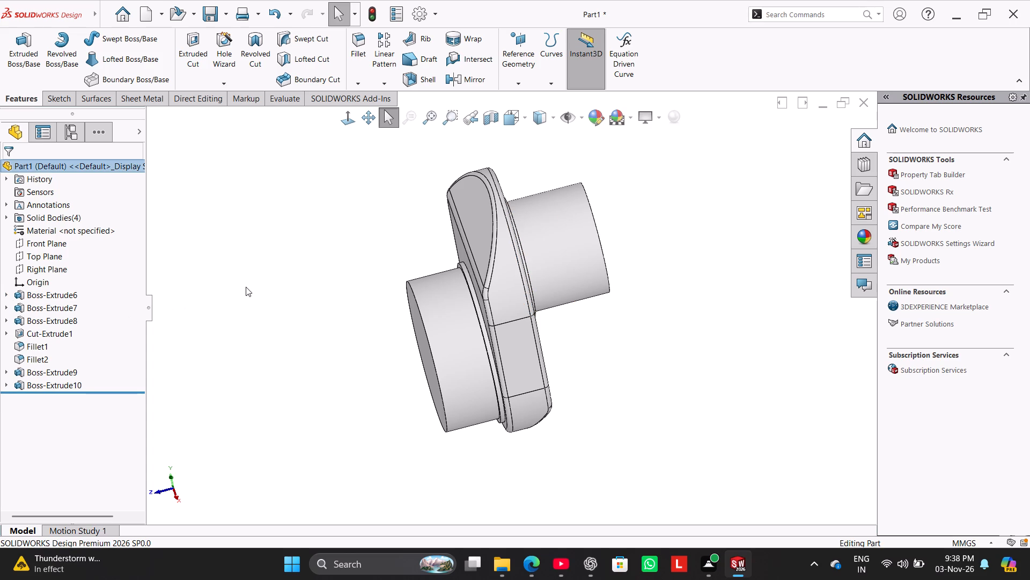
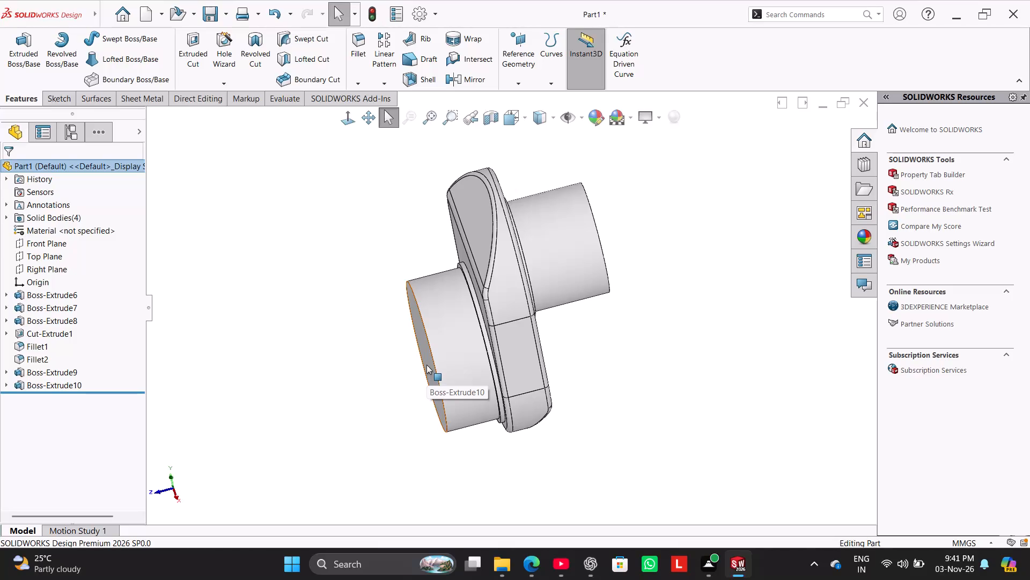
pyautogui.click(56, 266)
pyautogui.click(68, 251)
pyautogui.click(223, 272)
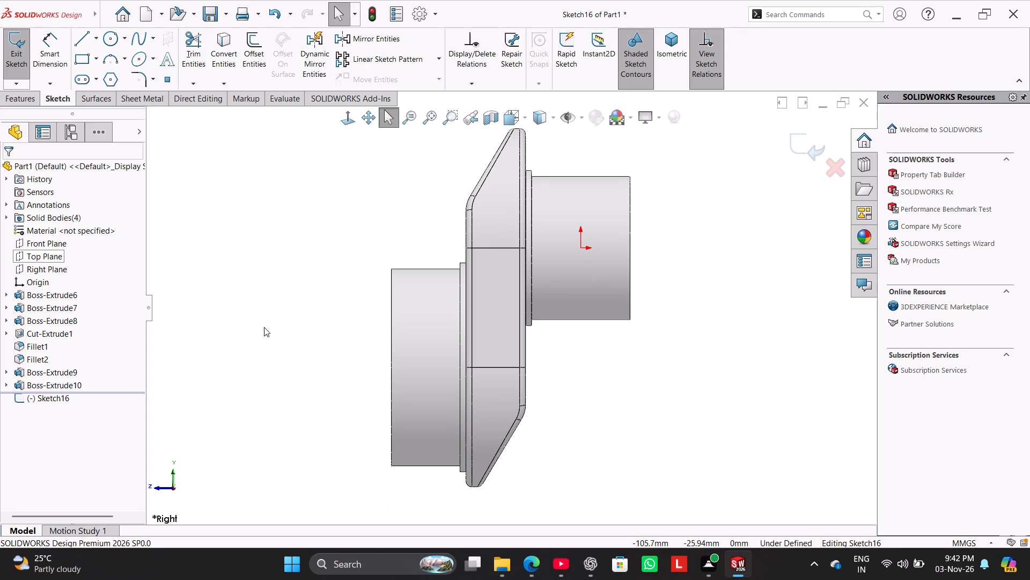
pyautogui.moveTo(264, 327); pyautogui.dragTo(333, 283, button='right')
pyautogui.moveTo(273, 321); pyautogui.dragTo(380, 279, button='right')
# Open the sketch behind the slot plate's angled end cuts, examine its triangular profiles from several angles, and exit it.
pyautogui.moveTo(301, 311); pyautogui.dragTo(328, 367, button='middle')
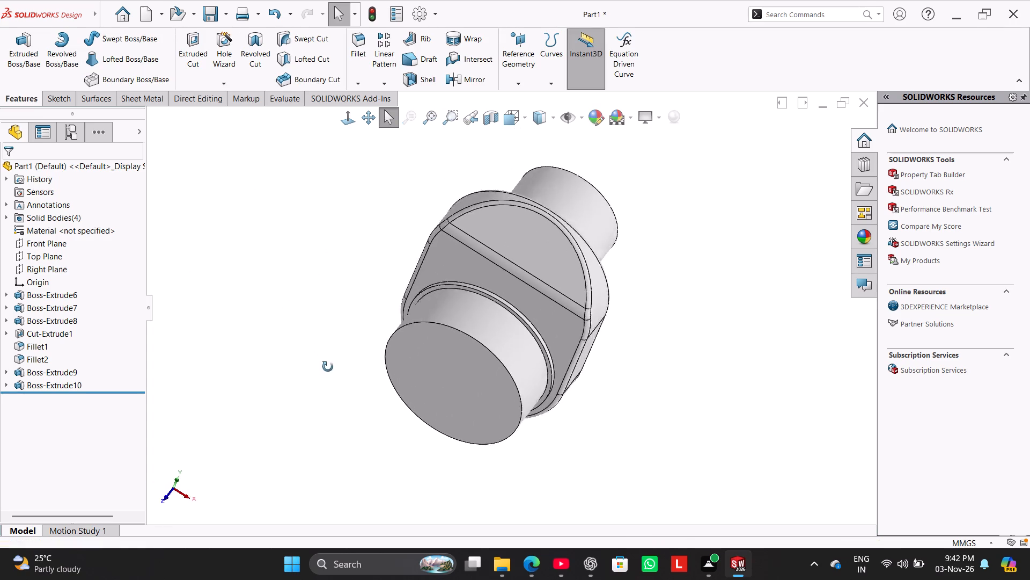
pyautogui.moveTo(328, 367); pyautogui.dragTo(264, 235, button='middle')
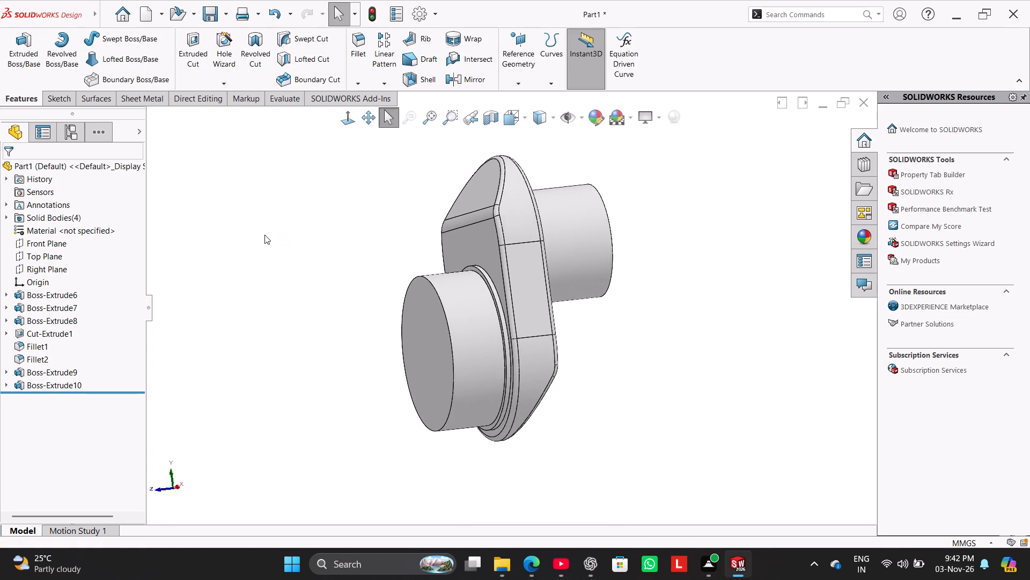
pyautogui.moveTo(266, 243); pyautogui.dragTo(330, 404, button='middle')
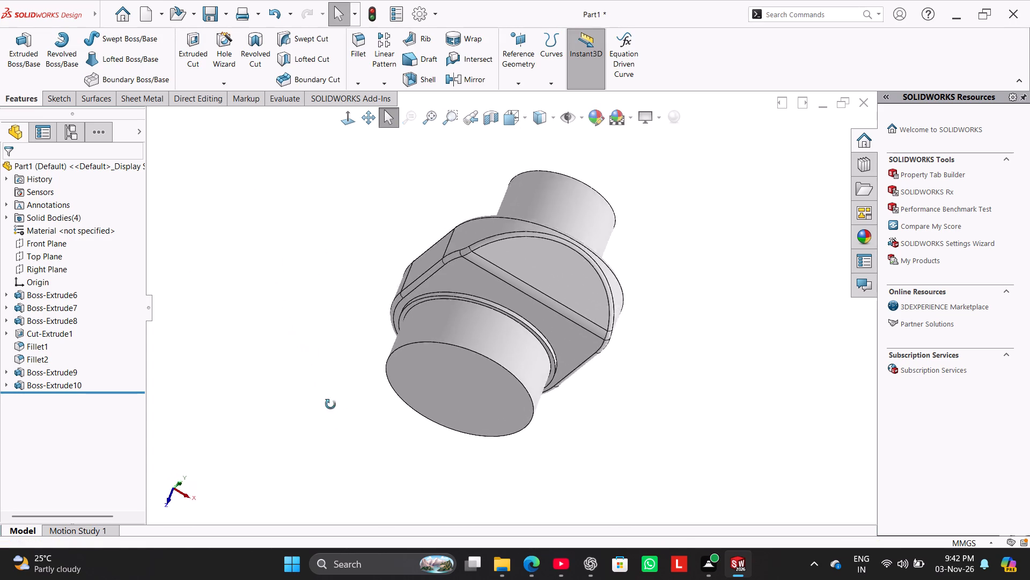
pyautogui.moveTo(330, 404); pyautogui.dragTo(271, 310, button='middle')
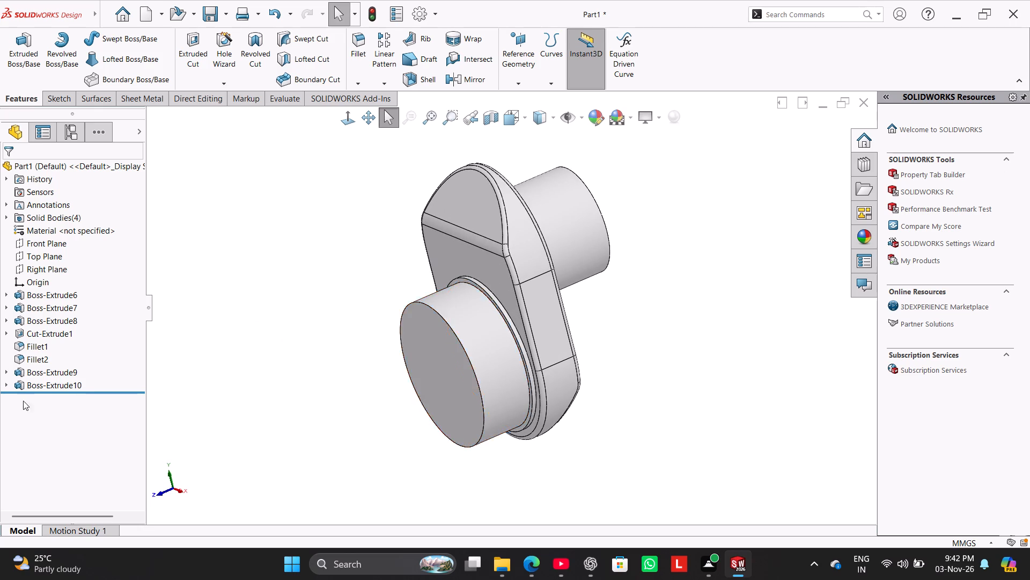
pyautogui.click(45, 334)
pyautogui.click(74, 301)
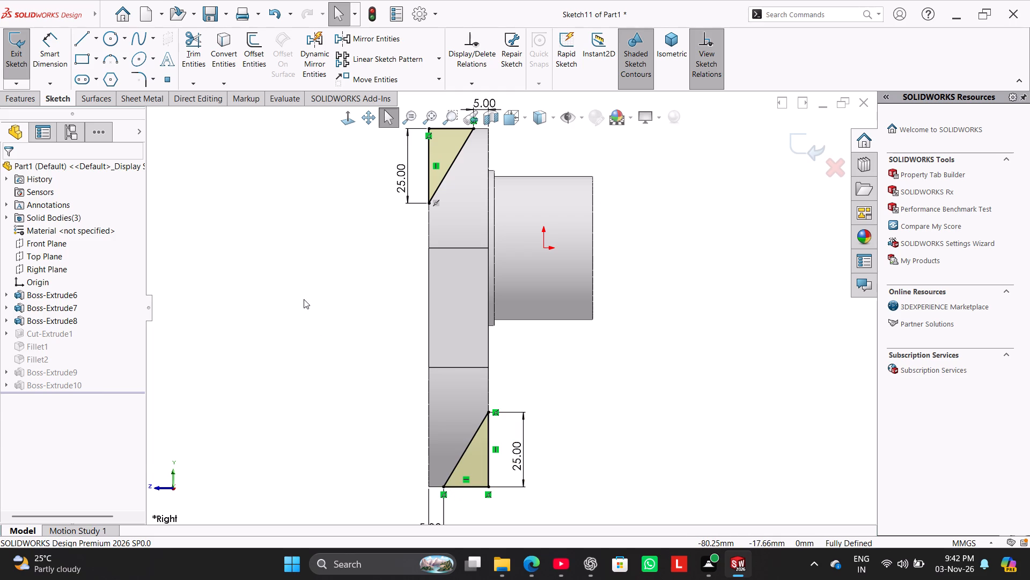
pyautogui.moveTo(313, 309); pyautogui.dragTo(376, 396, button='middle')
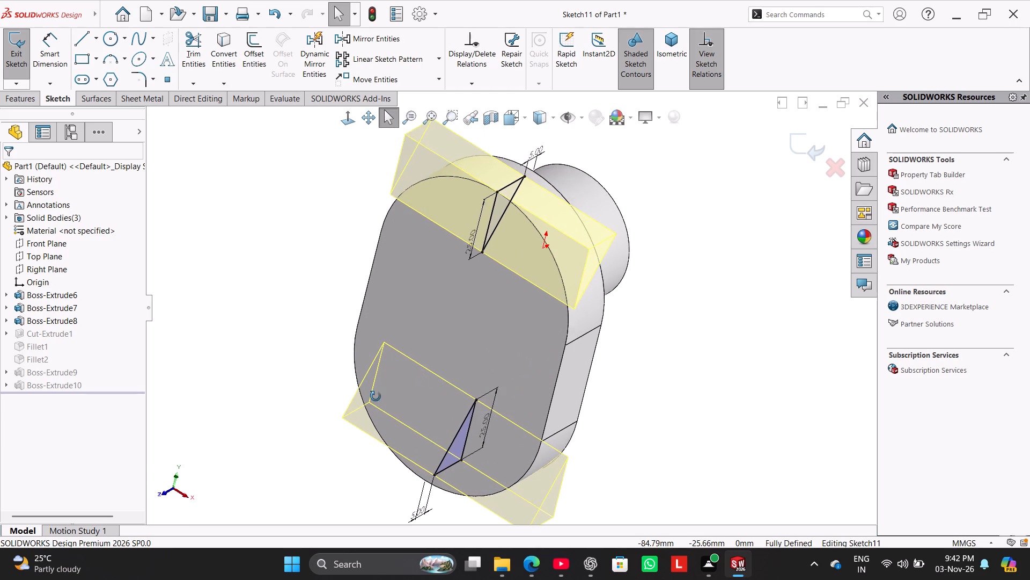
pyautogui.moveTo(376, 396); pyautogui.dragTo(310, 289, button='middle')
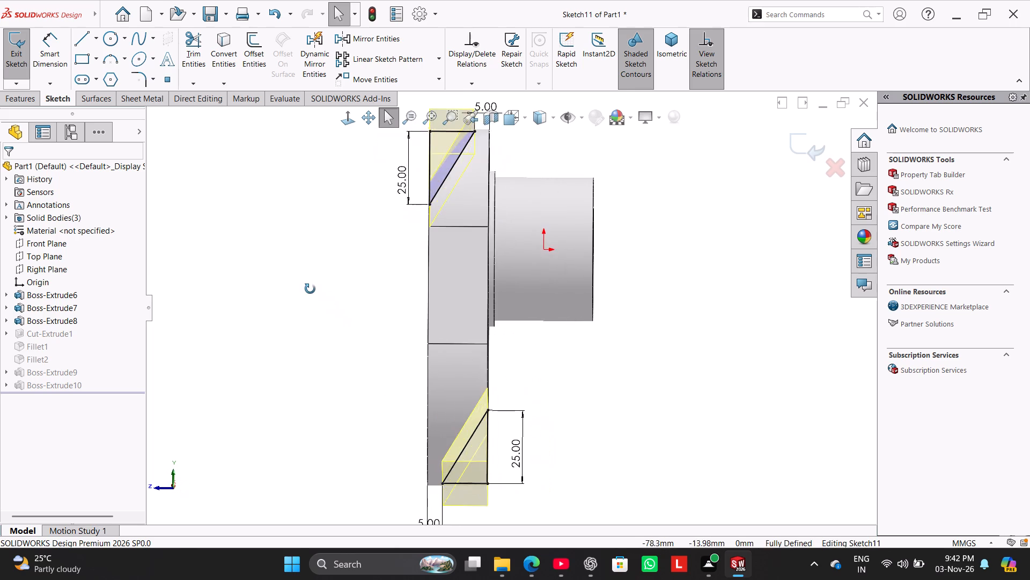
pyautogui.moveTo(310, 289); pyautogui.dragTo(381, 485, button='middle')
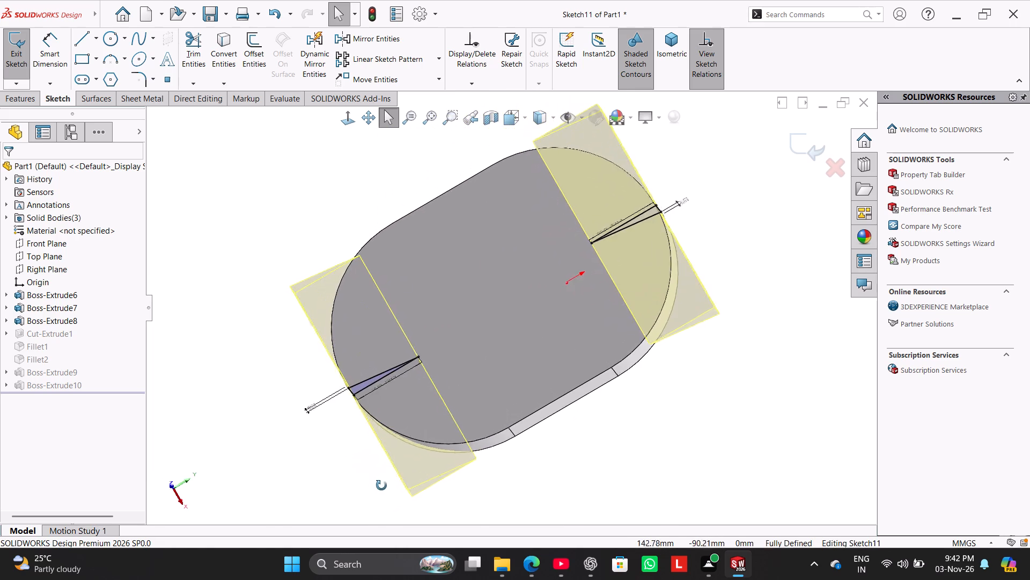
pyautogui.moveTo(381, 485); pyautogui.dragTo(283, 465, button='middle')
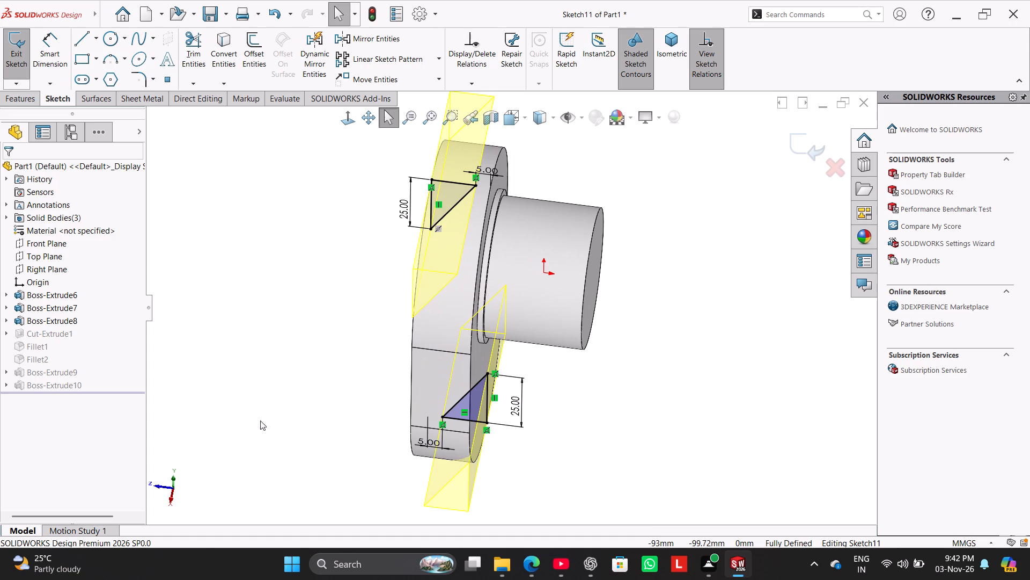
pyautogui.click(290, 320)
pyautogui.click(25, 61)
pyautogui.moveTo(278, 294); pyautogui.dragTo(398, 215, button='right')
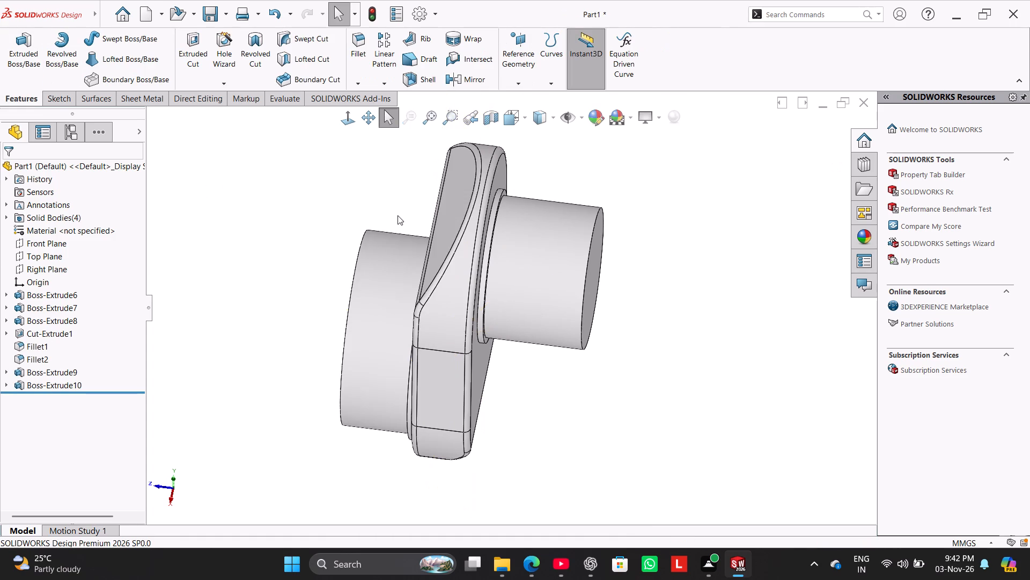
pyautogui.moveTo(398, 215); pyautogui.dragTo(459, 184, button='right')
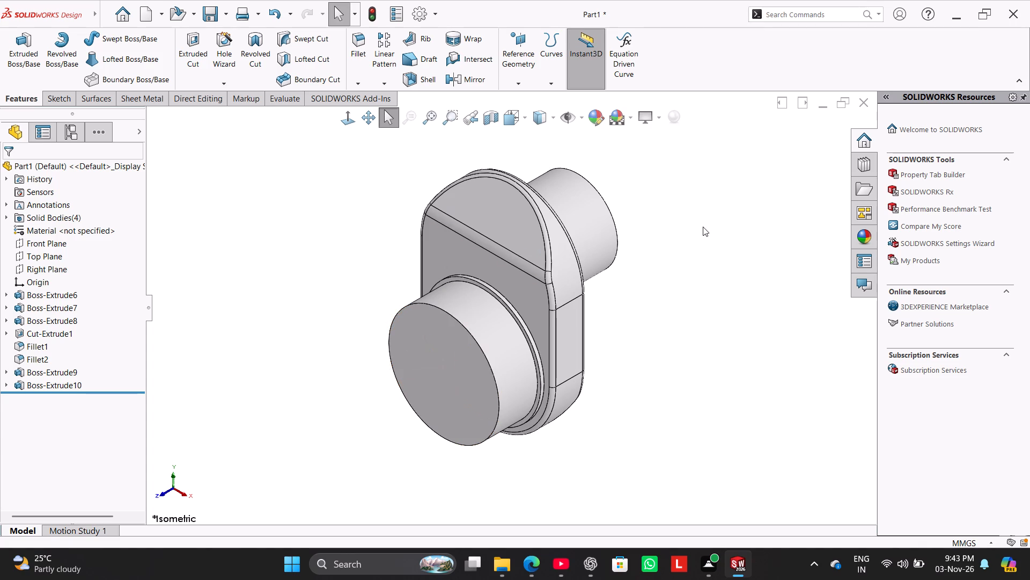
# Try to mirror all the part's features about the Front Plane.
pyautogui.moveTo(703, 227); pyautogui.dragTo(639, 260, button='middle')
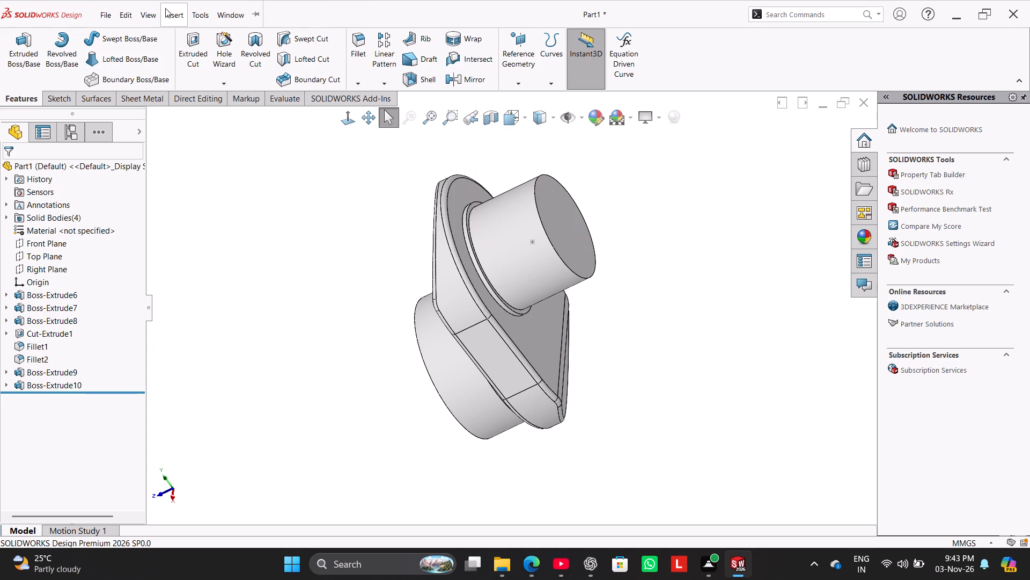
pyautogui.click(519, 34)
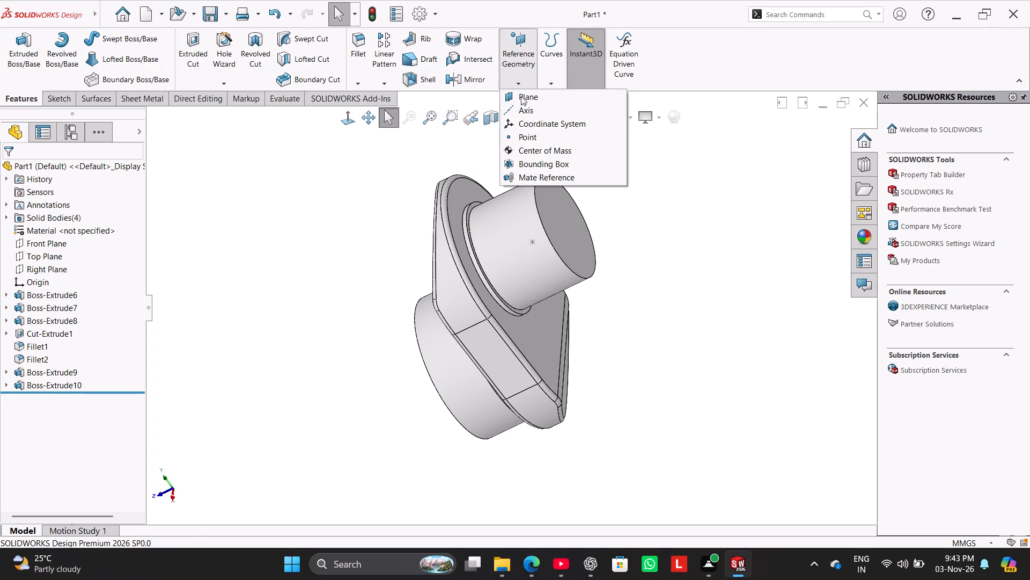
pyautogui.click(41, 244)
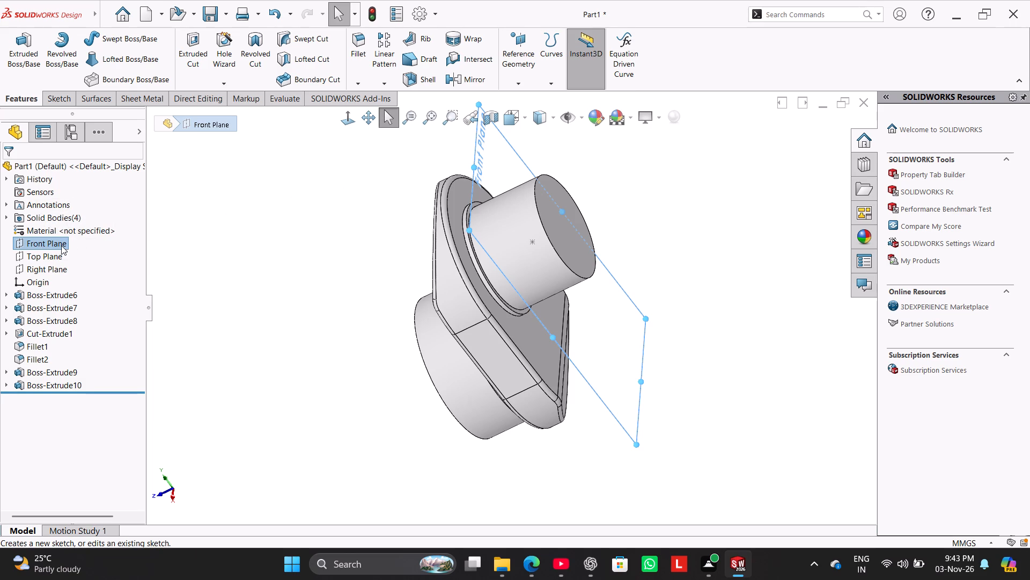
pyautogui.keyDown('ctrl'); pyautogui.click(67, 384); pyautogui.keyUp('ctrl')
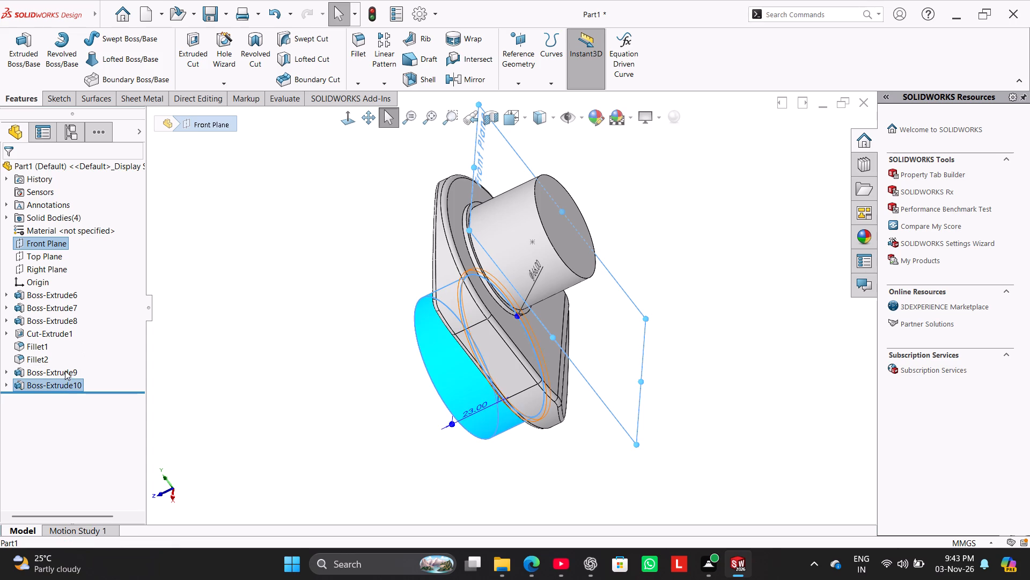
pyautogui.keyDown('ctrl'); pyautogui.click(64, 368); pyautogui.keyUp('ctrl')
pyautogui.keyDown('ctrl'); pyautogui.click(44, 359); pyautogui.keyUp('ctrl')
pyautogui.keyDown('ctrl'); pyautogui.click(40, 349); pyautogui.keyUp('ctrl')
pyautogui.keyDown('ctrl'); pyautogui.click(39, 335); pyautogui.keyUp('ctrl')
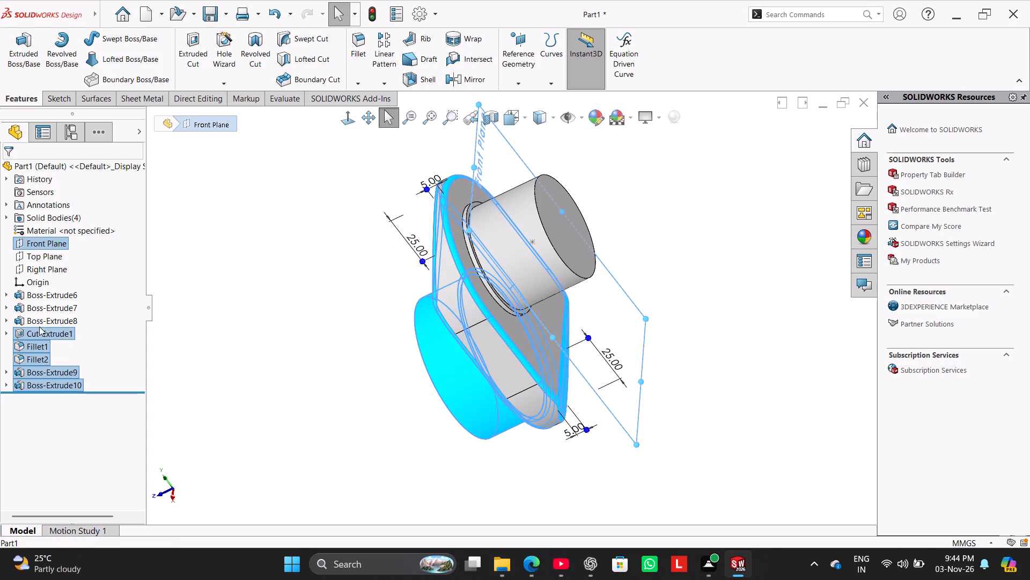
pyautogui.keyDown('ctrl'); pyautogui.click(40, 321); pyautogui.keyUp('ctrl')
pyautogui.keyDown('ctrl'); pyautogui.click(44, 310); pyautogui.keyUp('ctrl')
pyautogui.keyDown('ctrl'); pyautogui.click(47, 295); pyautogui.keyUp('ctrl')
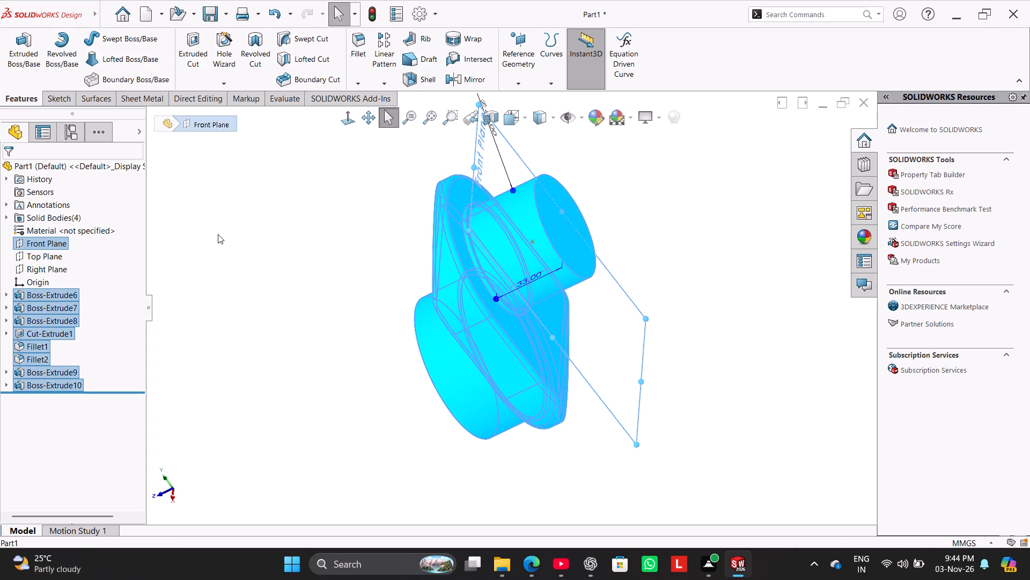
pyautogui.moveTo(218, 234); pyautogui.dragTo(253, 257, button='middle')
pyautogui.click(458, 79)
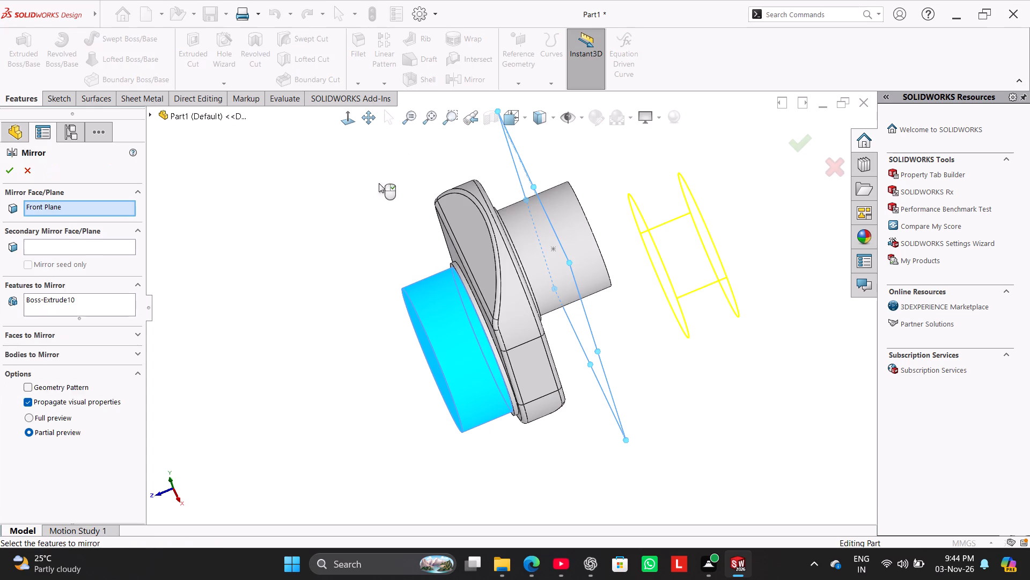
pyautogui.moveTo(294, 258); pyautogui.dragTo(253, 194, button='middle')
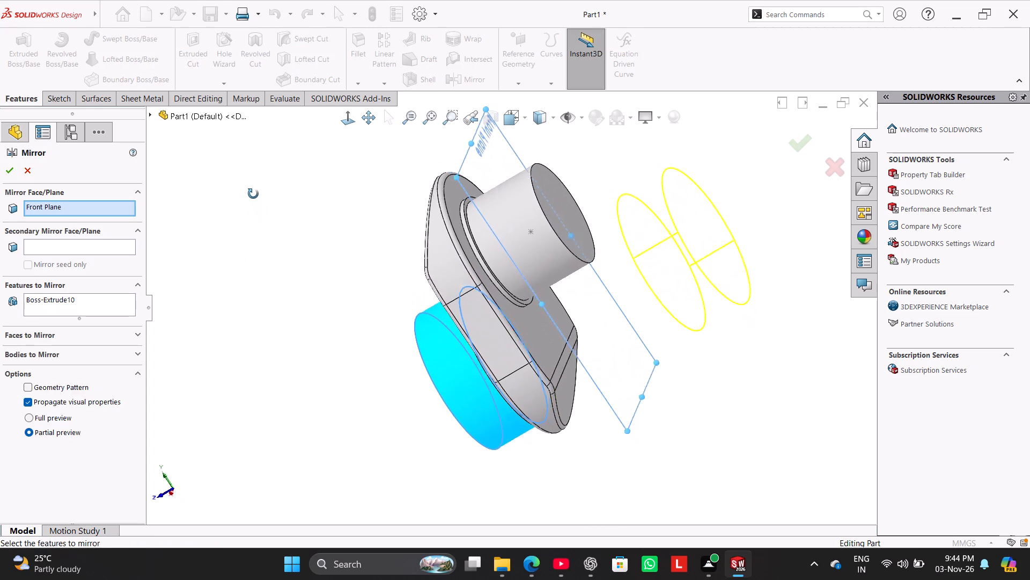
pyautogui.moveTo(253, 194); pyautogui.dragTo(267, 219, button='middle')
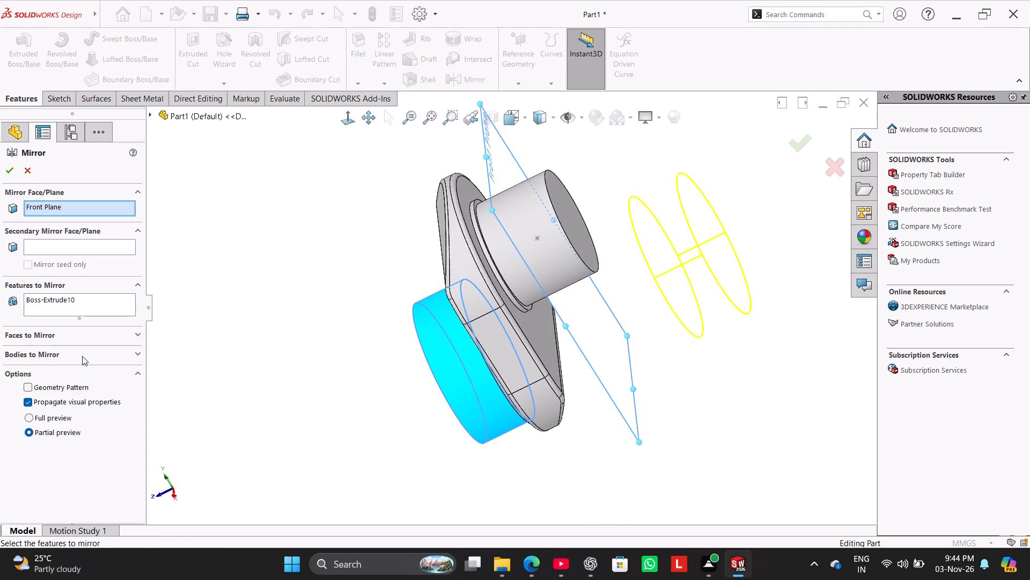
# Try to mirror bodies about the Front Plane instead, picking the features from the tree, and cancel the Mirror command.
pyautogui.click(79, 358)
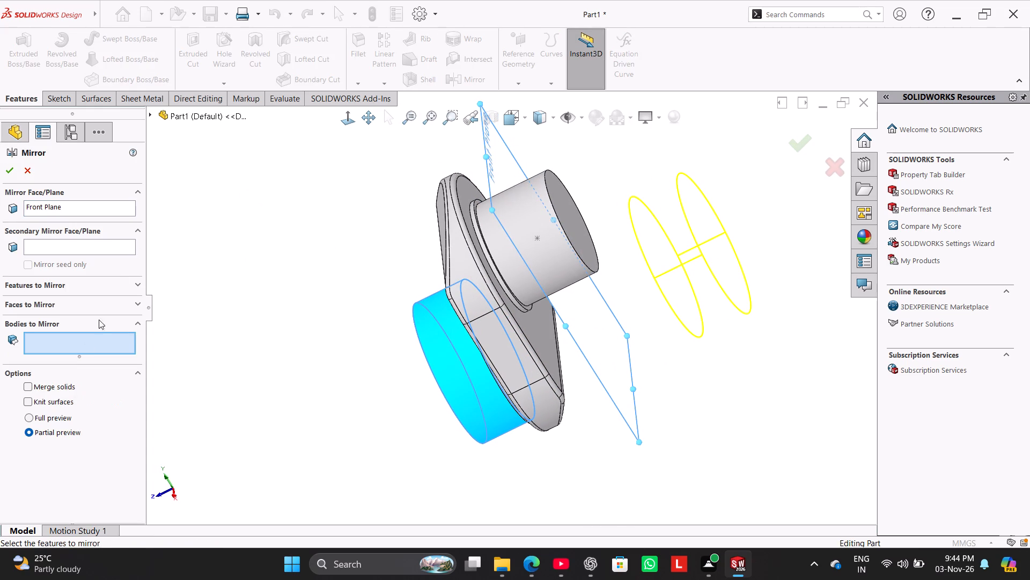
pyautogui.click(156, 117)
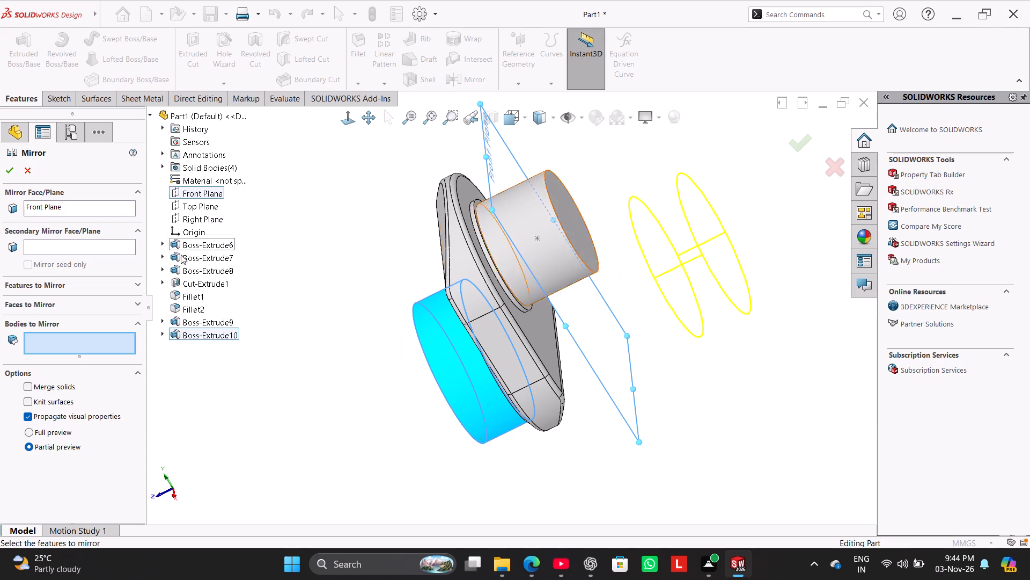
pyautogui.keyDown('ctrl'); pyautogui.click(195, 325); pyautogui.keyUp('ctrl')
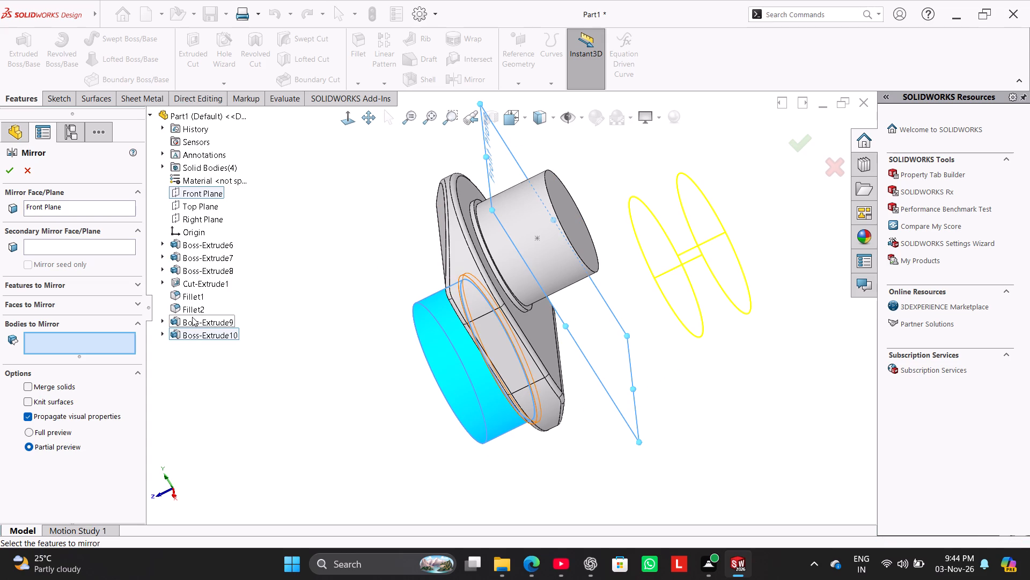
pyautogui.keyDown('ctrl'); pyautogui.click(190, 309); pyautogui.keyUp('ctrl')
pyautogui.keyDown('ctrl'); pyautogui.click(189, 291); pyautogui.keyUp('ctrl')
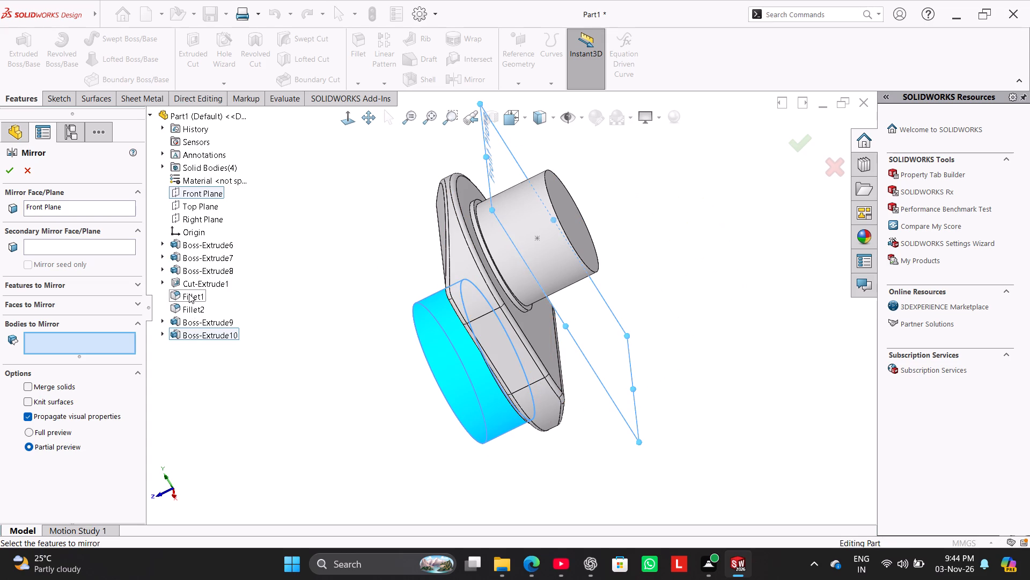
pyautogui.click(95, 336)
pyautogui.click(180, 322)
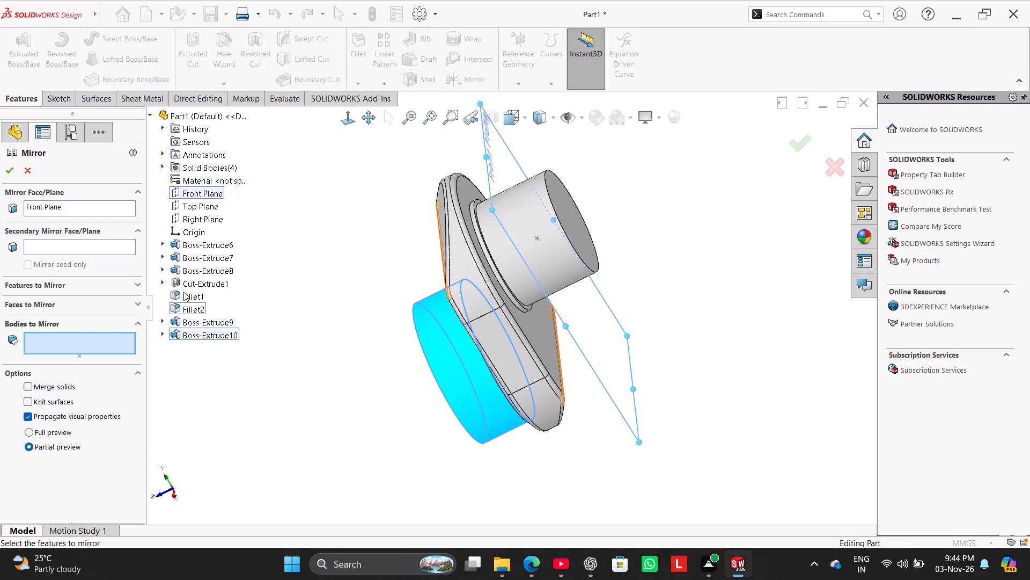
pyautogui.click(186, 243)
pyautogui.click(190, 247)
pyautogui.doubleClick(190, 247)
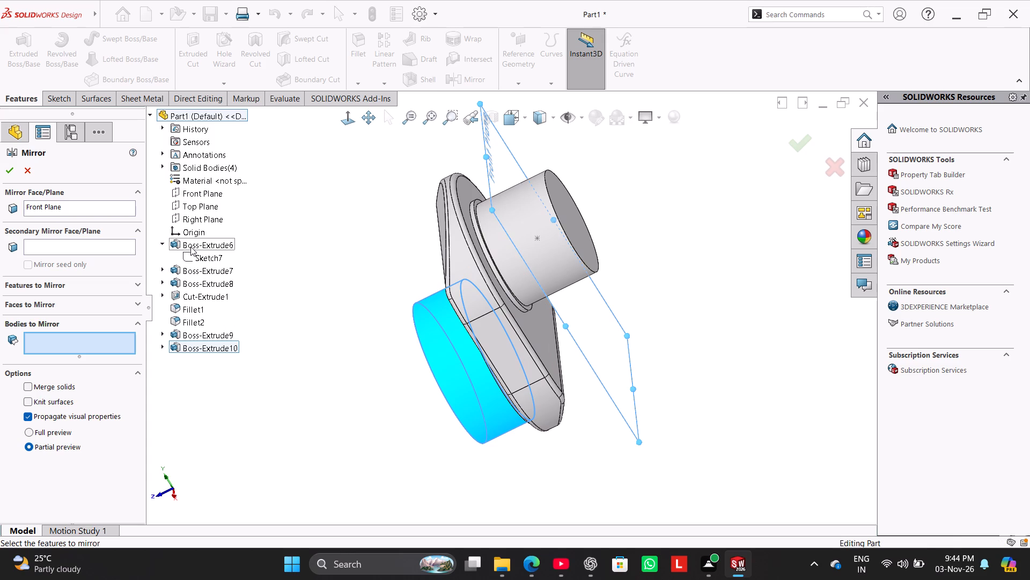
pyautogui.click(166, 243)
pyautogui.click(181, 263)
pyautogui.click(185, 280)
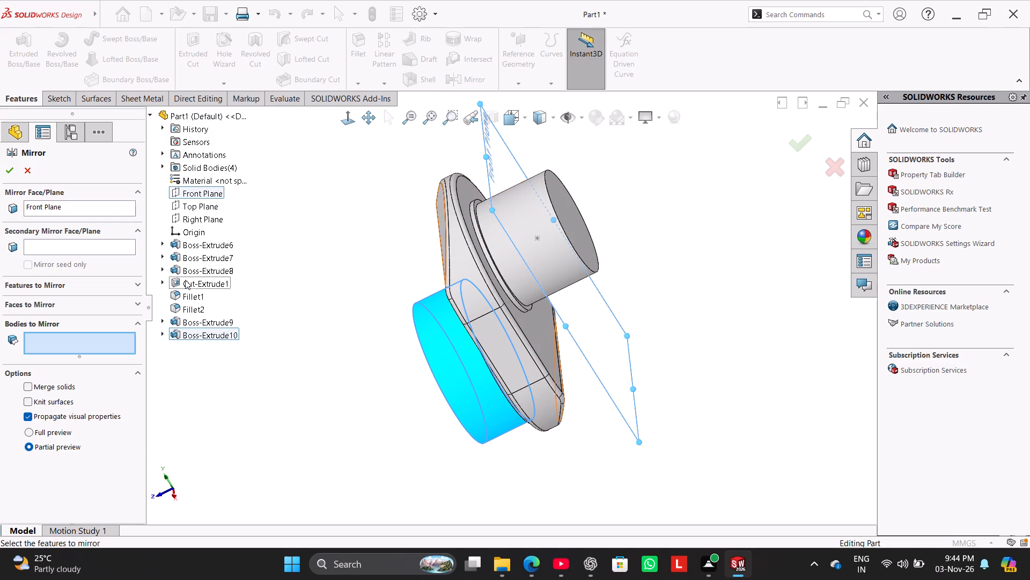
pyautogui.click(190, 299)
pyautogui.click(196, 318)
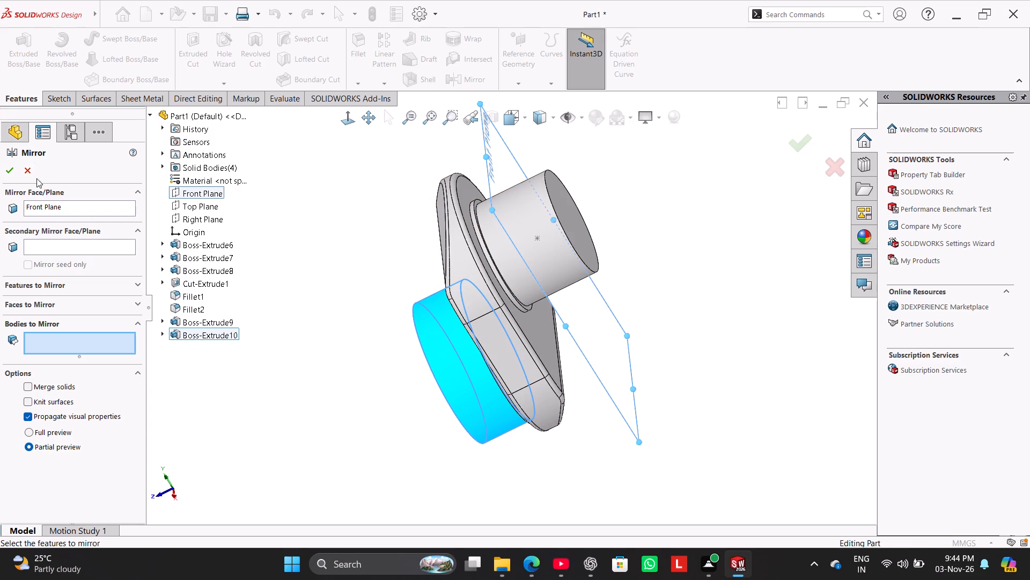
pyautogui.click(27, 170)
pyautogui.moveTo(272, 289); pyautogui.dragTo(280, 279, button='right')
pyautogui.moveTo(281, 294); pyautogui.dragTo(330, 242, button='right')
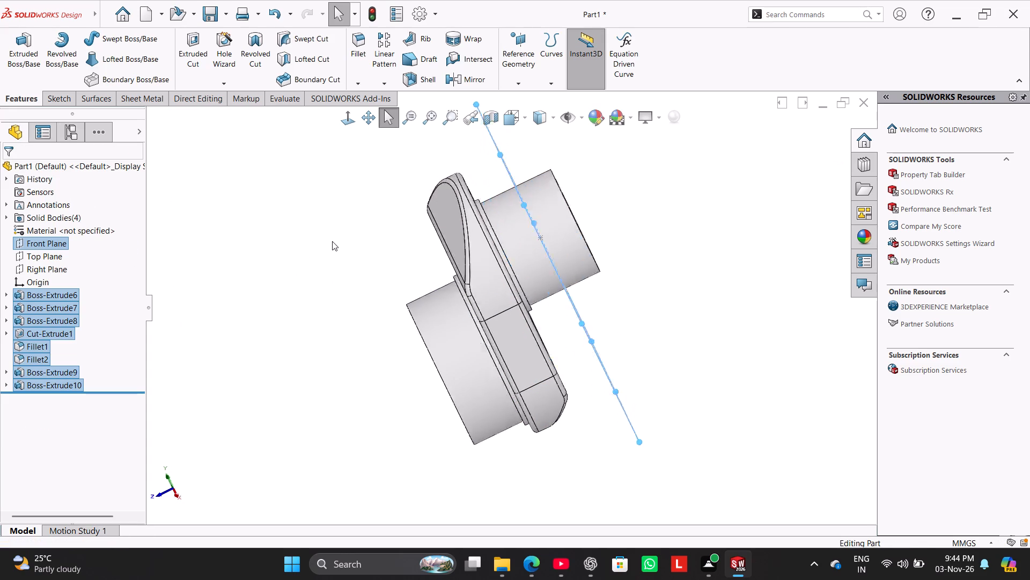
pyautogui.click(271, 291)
# Open the core cylinder's extrusion definition to check its settings, and close it.
pyautogui.click(7, 295)
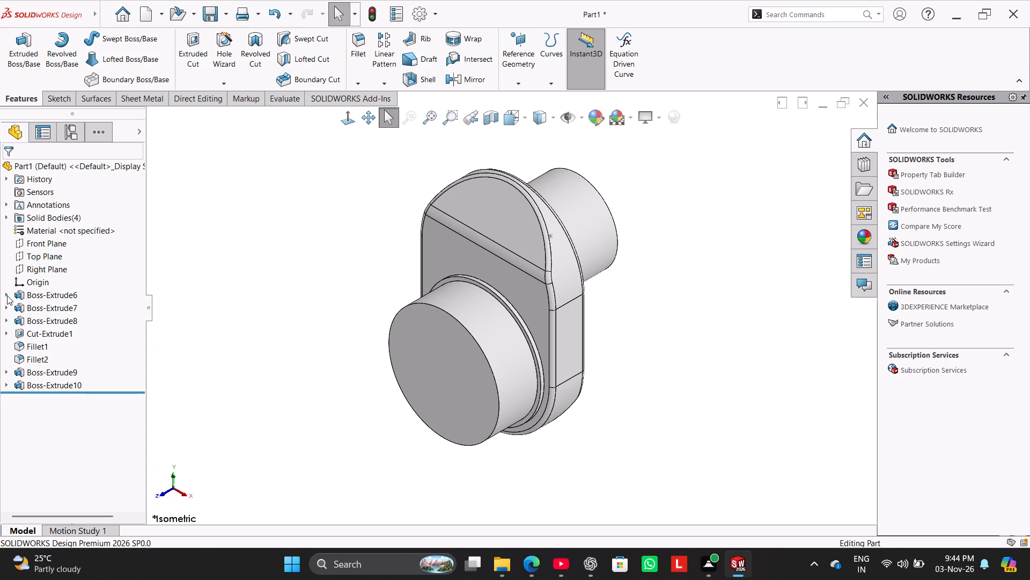
pyautogui.click(8, 295)
pyautogui.click(17, 294)
pyautogui.click(28, 263)
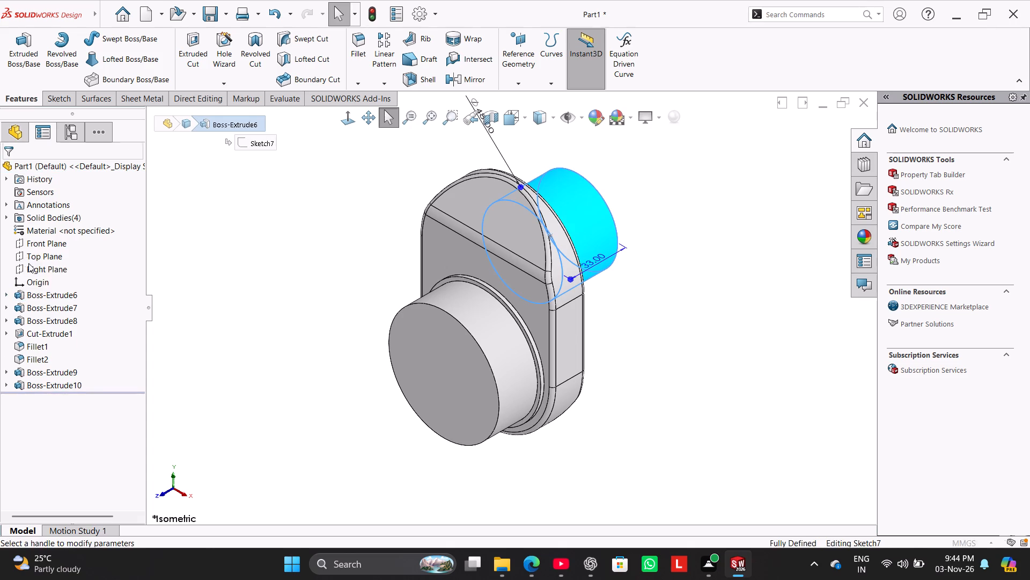
pyautogui.click(9, 175)
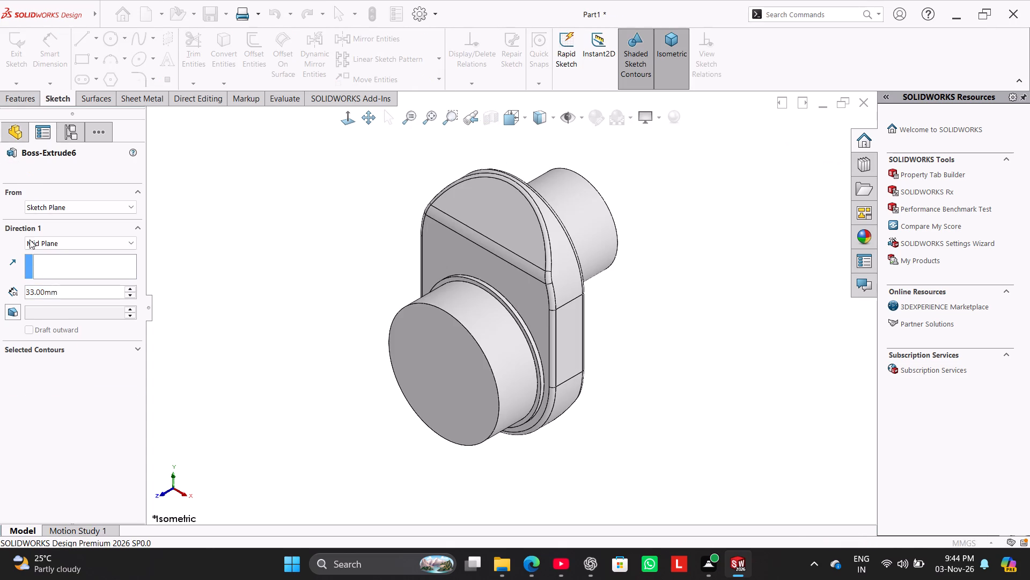
# Check the definitions of the thin disc between core cylinder and slot plate and of the angled end cuts, closing each unchanged.
pyautogui.rightClick(39, 306)
pyautogui.click(49, 273)
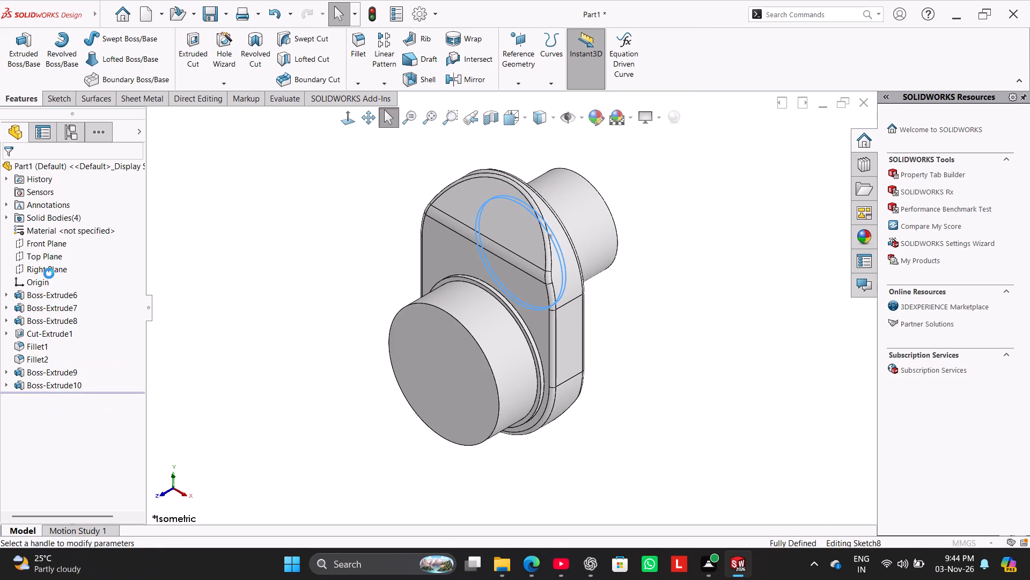
pyautogui.click(11, 172)
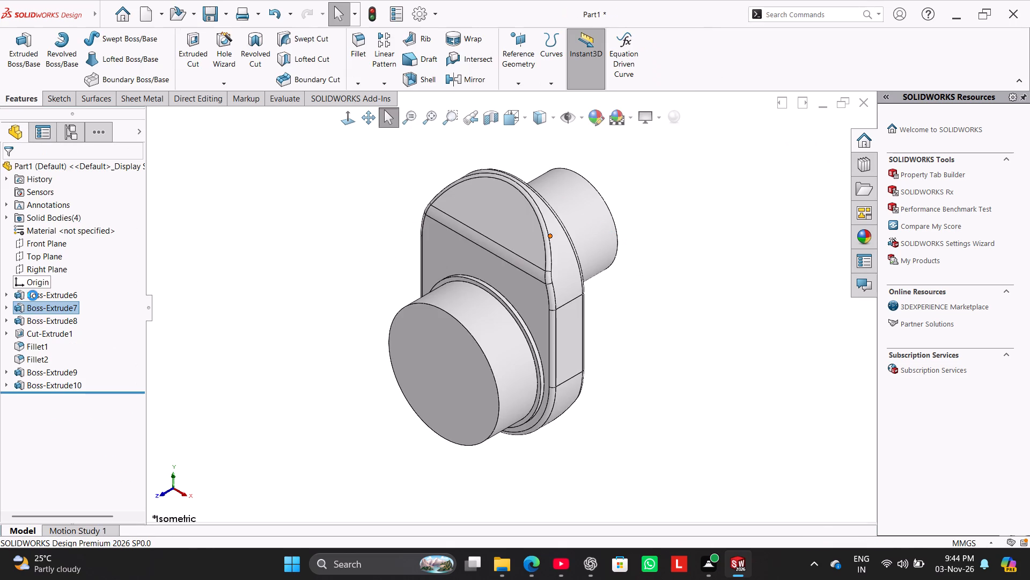
pyautogui.rightClick(40, 331)
pyautogui.click(56, 299)
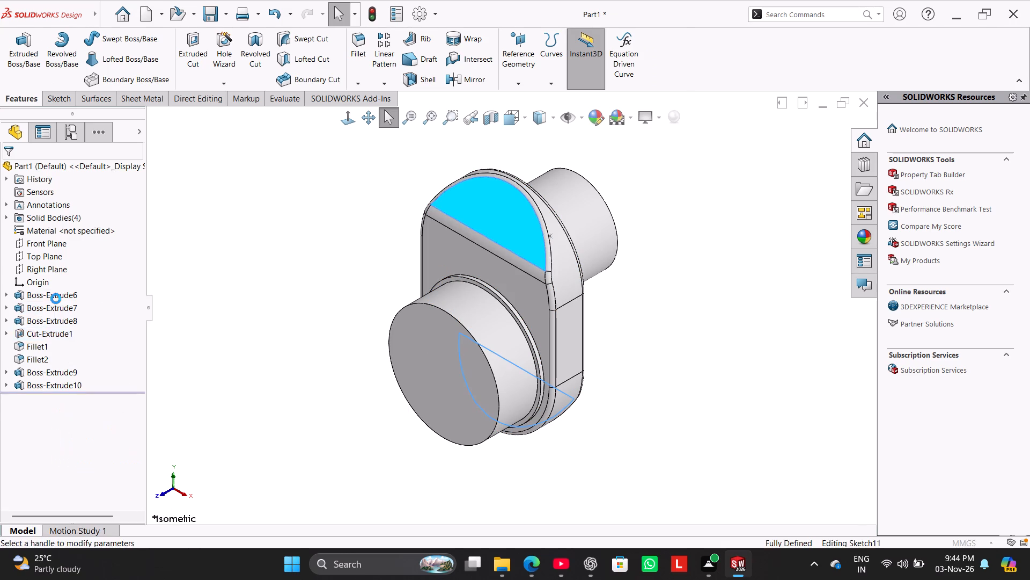
pyautogui.click(3, 170)
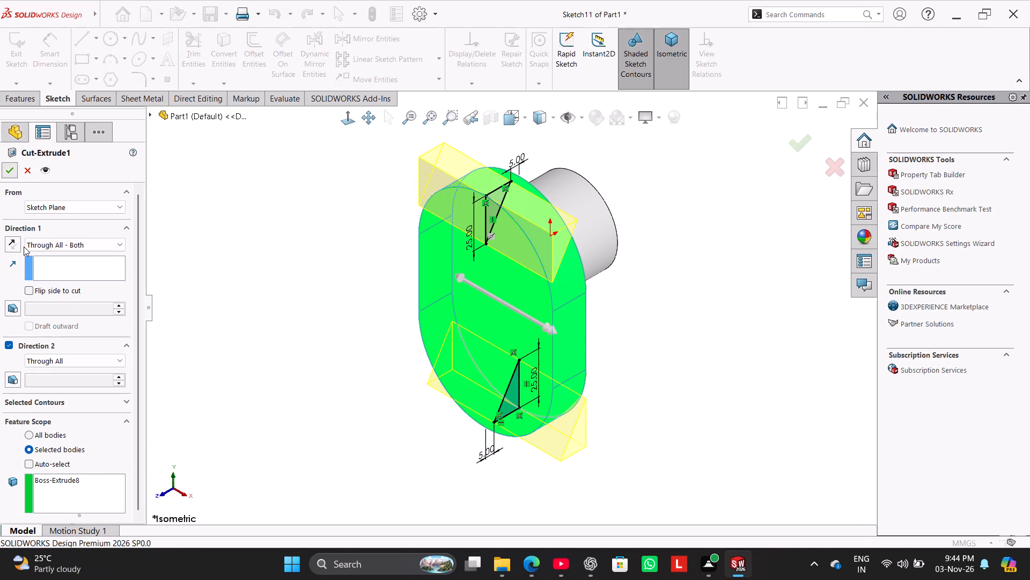
pyautogui.rightClick(34, 346)
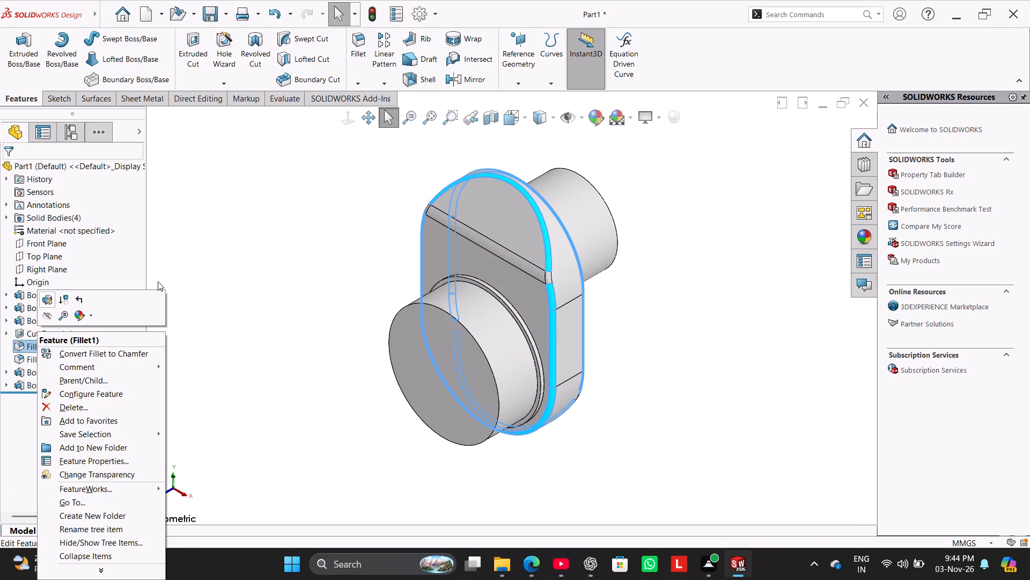
pyautogui.click(167, 283)
# Check the extrusion definitions of the 70 mm disc and the 66 mm cylinder on the slot plate, closing each unchanged.
pyautogui.rightClick(41, 369)
pyautogui.click(57, 316)
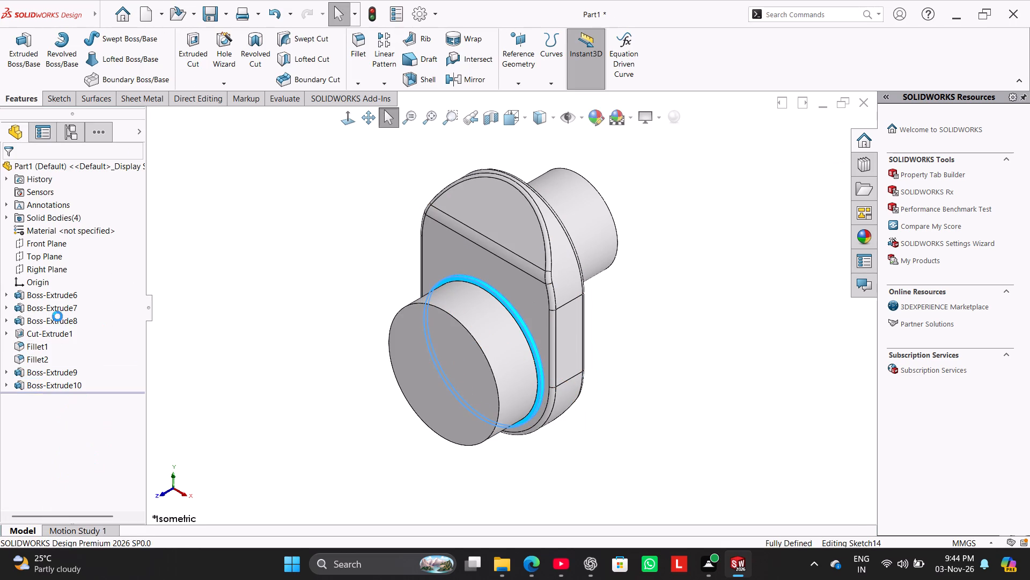
pyautogui.click(53, 311)
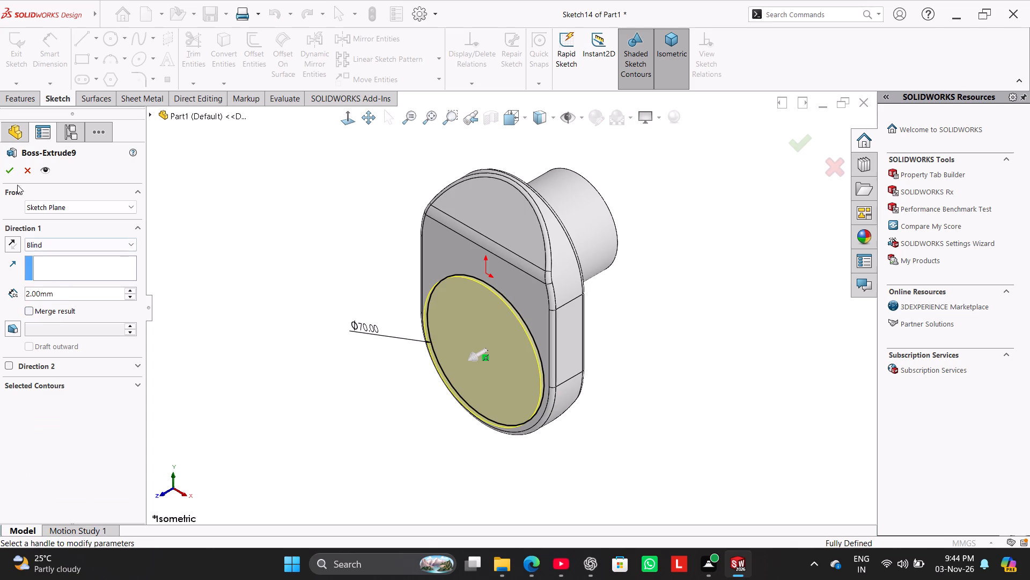
pyautogui.click(12, 170)
pyautogui.rightClick(60, 388)
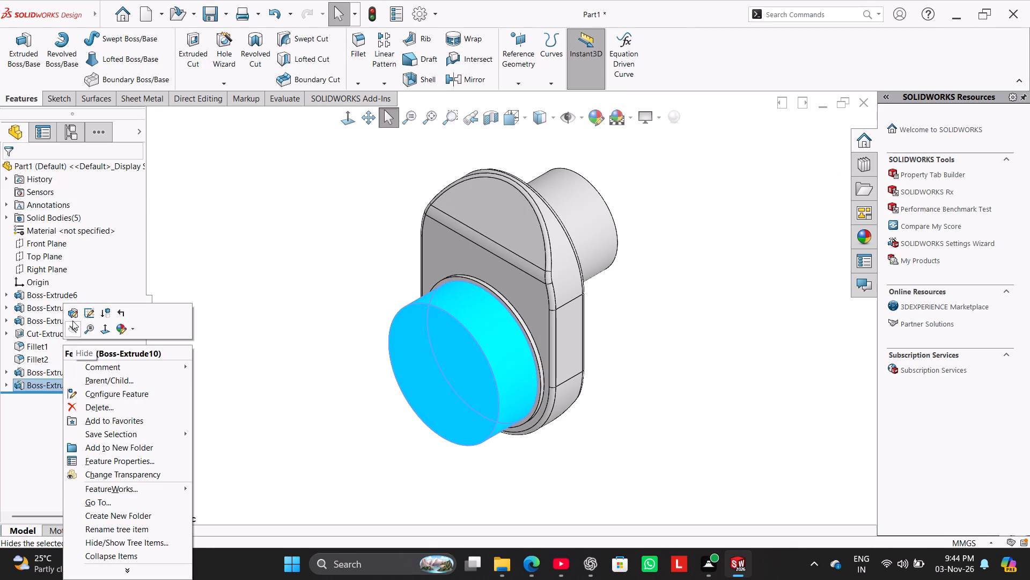
pyautogui.click(72, 314)
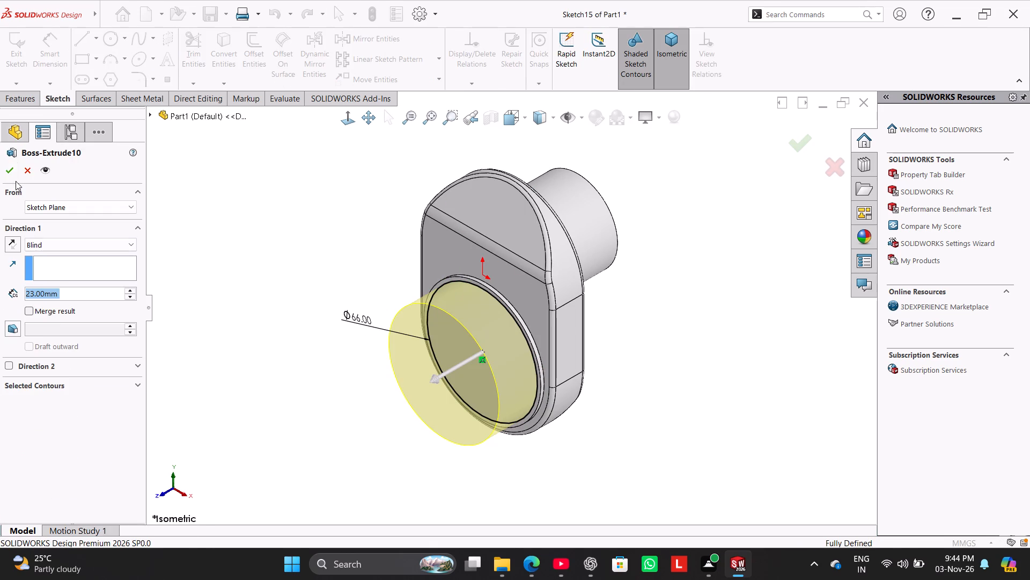
pyautogui.click(10, 171)
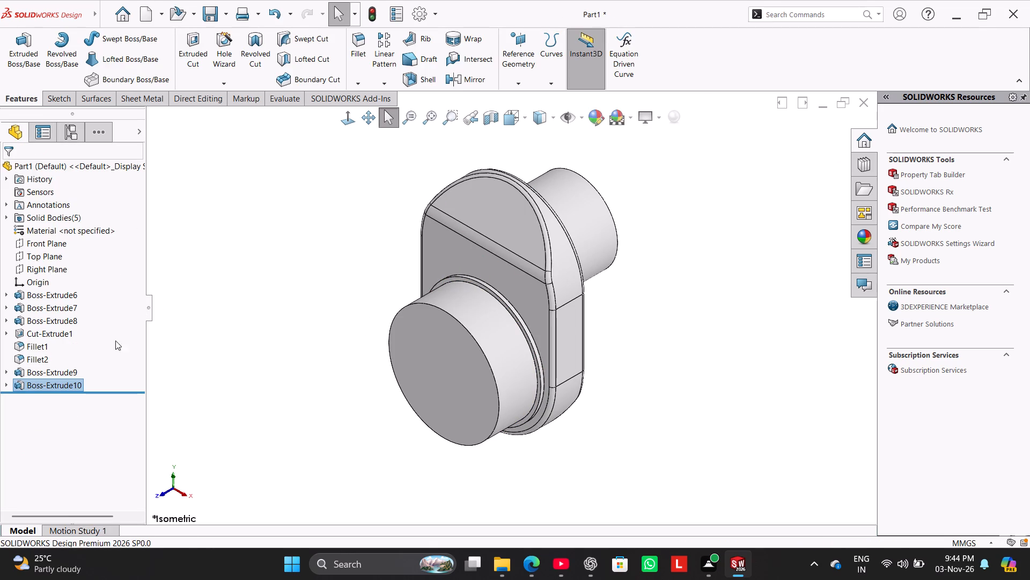
# Highlight the extrusions and the end cuts one by one from the feature tree to identify their geometry, and clear the selection.
pyautogui.click(70, 372)
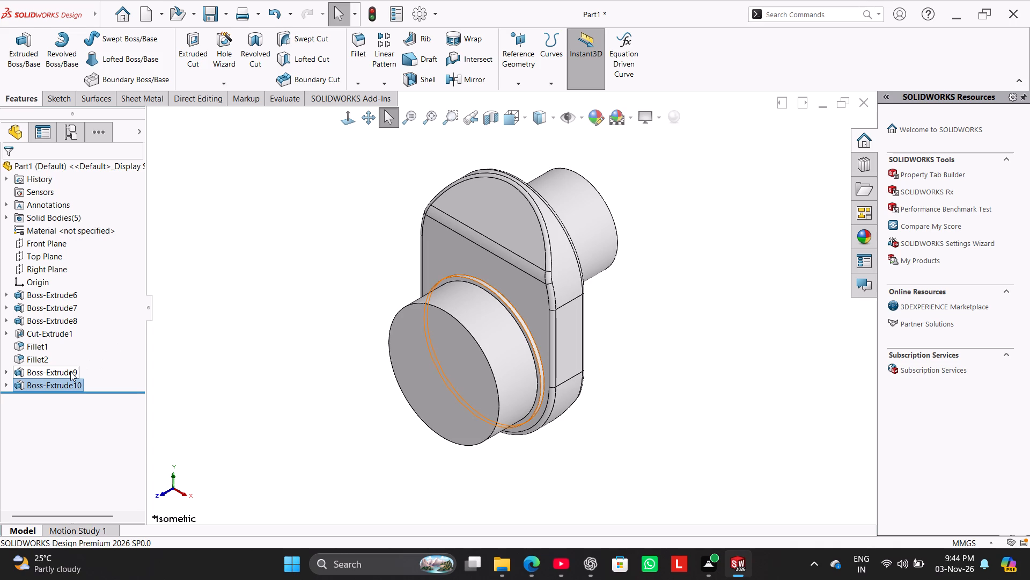
pyautogui.click(50, 334)
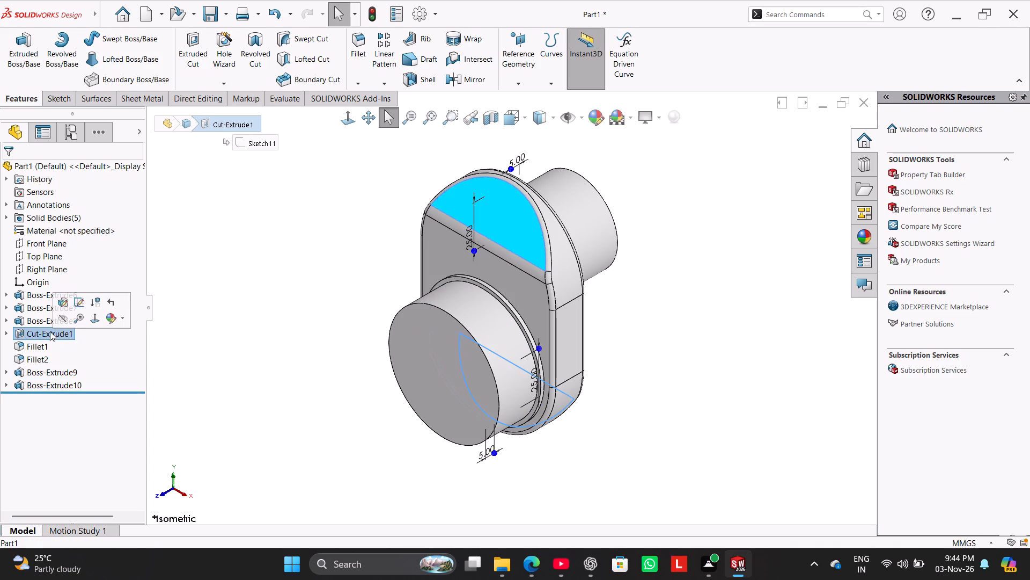
pyautogui.click(47, 321)
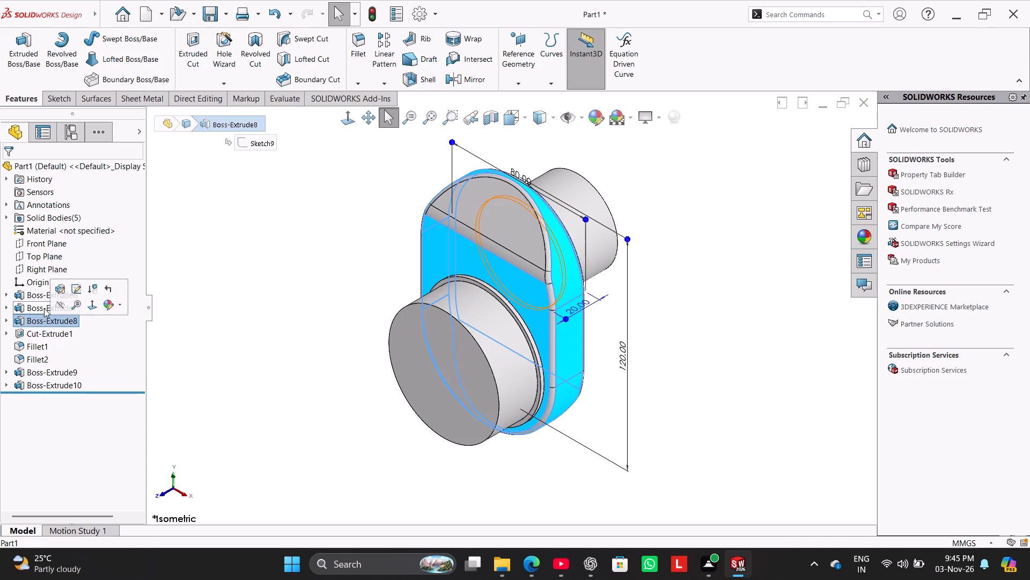
pyautogui.click(44, 308)
pyautogui.click(40, 295)
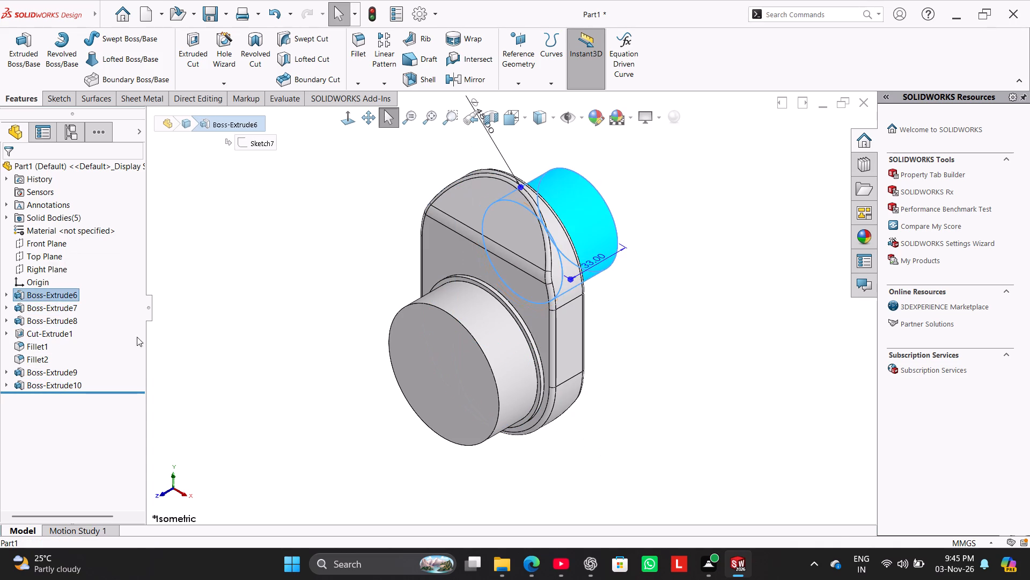
pyautogui.click(191, 347)
# Start a Mirror about the Front Plane with all the part's extrusions, the end cuts and both fillets preselected.
pyautogui.keyDown('ctrl'); pyautogui.click(54, 246); pyautogui.keyUp('ctrl')
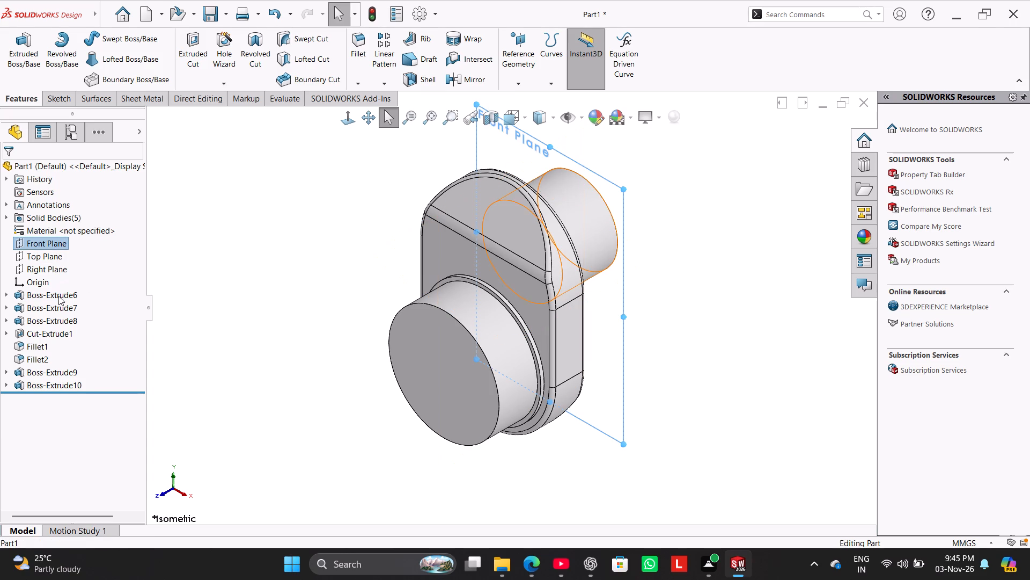
pyautogui.keyDown('ctrl'); pyautogui.click(58, 296); pyautogui.keyUp('ctrl')
pyautogui.keyDown('ctrl'); pyautogui.click(62, 308); pyautogui.keyUp('ctrl')
pyautogui.keyDown('ctrl'); pyautogui.click(64, 318); pyautogui.keyUp('ctrl')
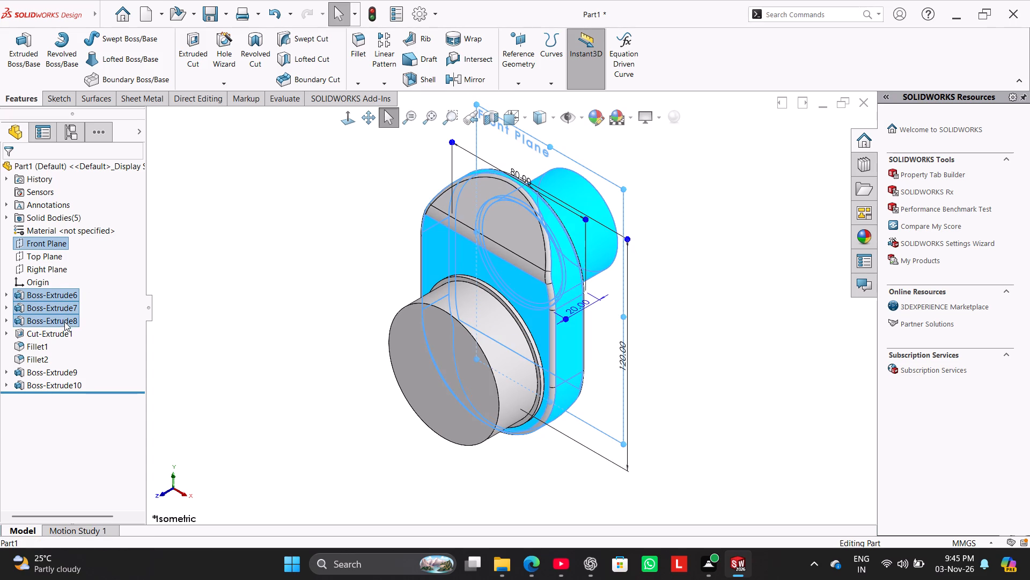
pyautogui.keyDown('ctrl'); pyautogui.click(64, 327); pyautogui.keyUp('ctrl')
pyautogui.keyDown('ctrl'); pyautogui.click(38, 345); pyautogui.keyUp('ctrl')
pyautogui.keyDown('ctrl'); pyautogui.click(42, 361); pyautogui.keyUp('ctrl')
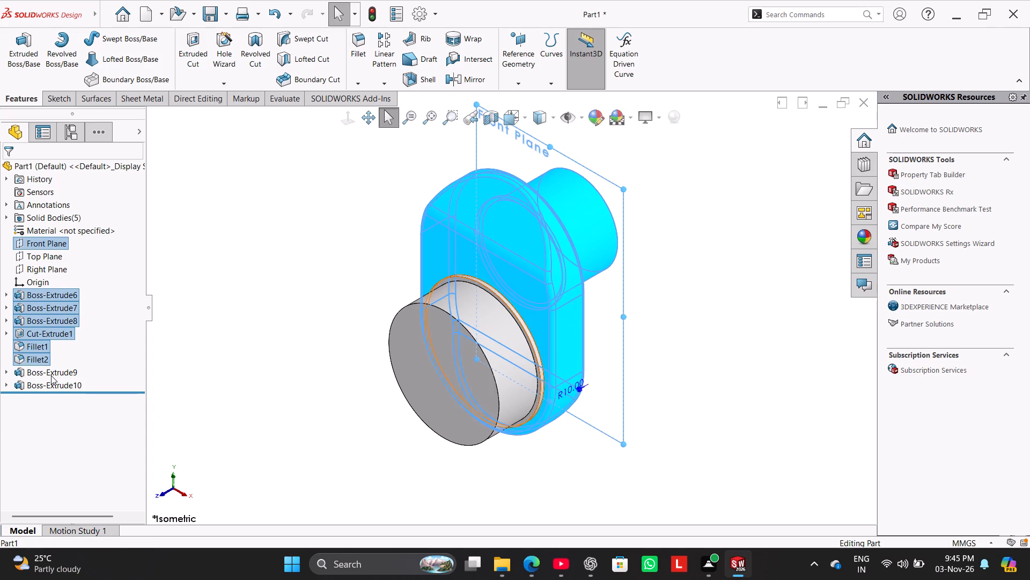
pyautogui.keyDown('ctrl'); pyautogui.click(51, 375); pyautogui.keyUp('ctrl')
pyautogui.keyDown('ctrl'); pyautogui.click(57, 387); pyautogui.keyUp('ctrl')
pyautogui.click(458, 74)
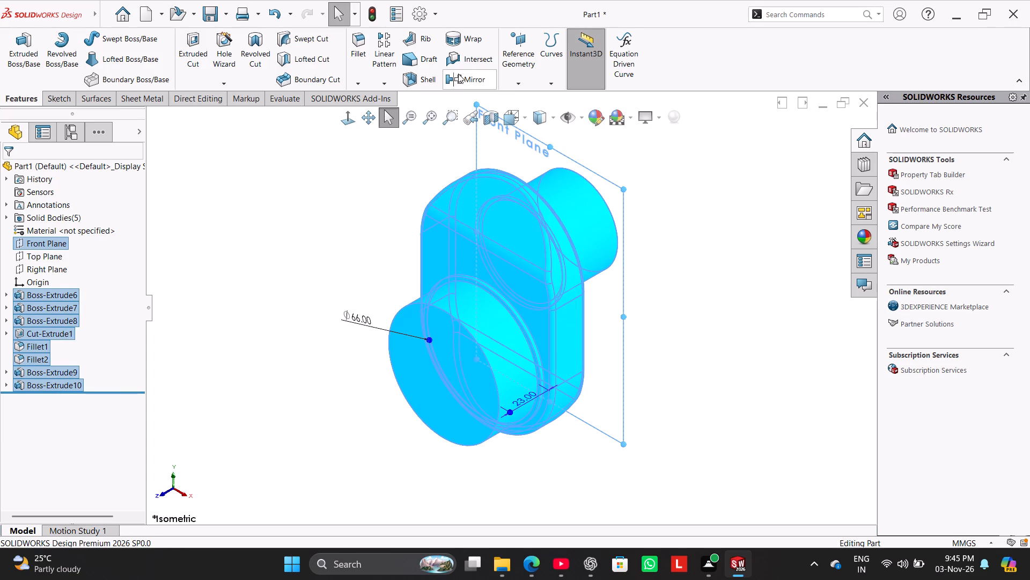
pyautogui.moveTo(315, 292); pyautogui.dragTo(255, 267, button='middle')
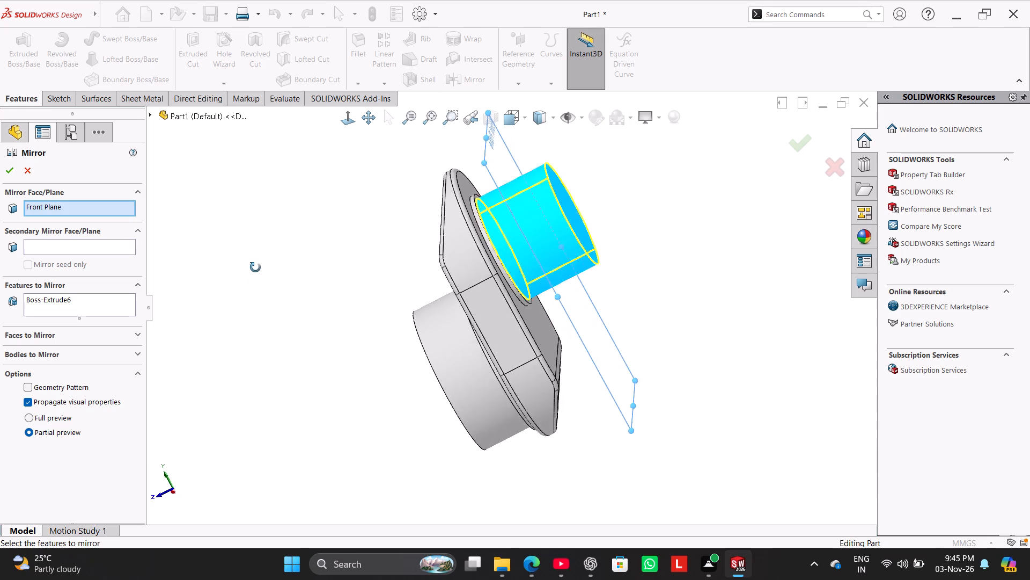
pyautogui.moveTo(255, 267); pyautogui.dragTo(272, 317, button='middle')
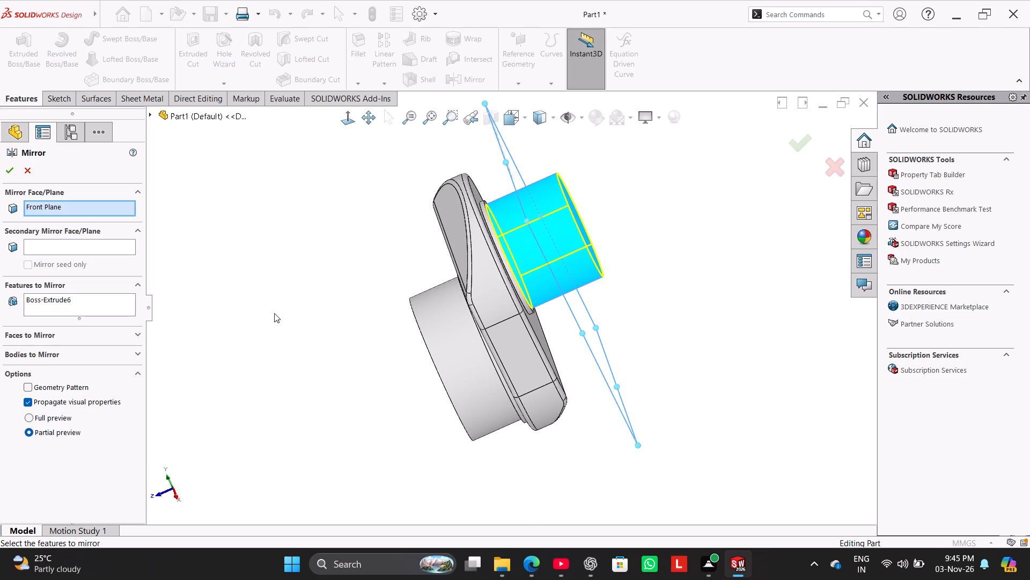
pyautogui.click(277, 311)
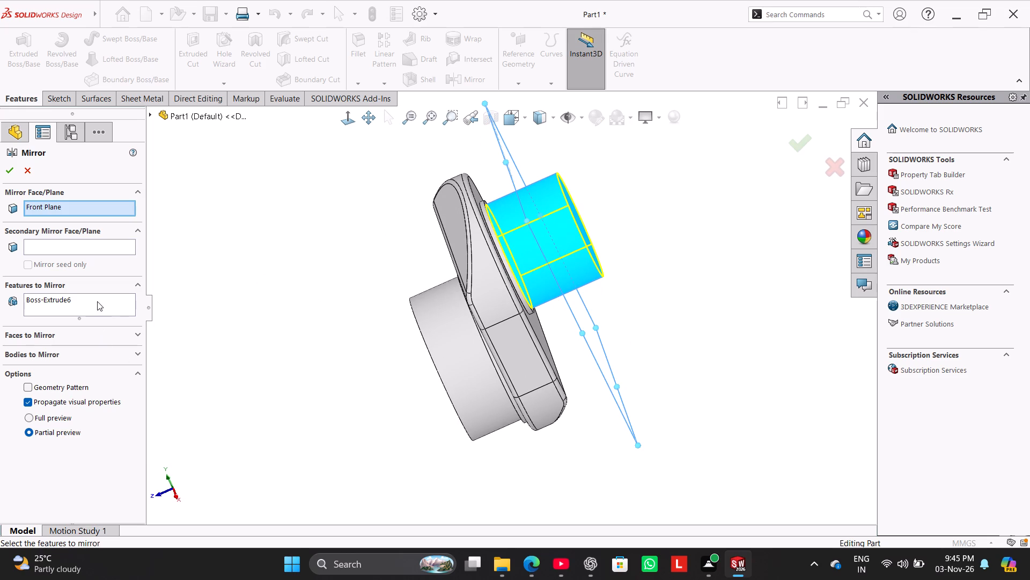
# Add the slot plate, both discs, the 66 mm cylinder, the angled end cuts and Fillet1 to the features to mirror.
pyautogui.click(97, 301)
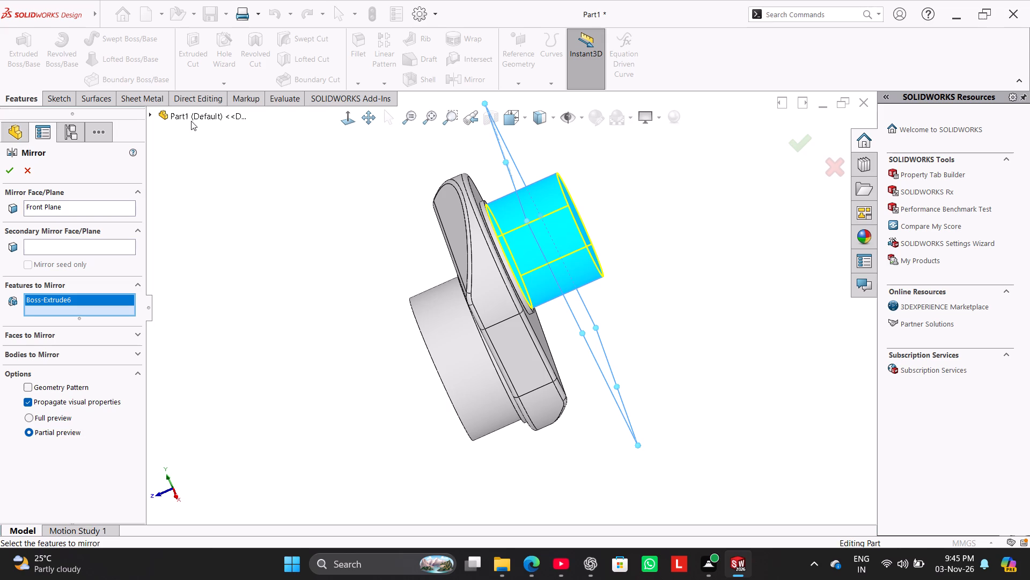
pyautogui.click(149, 116)
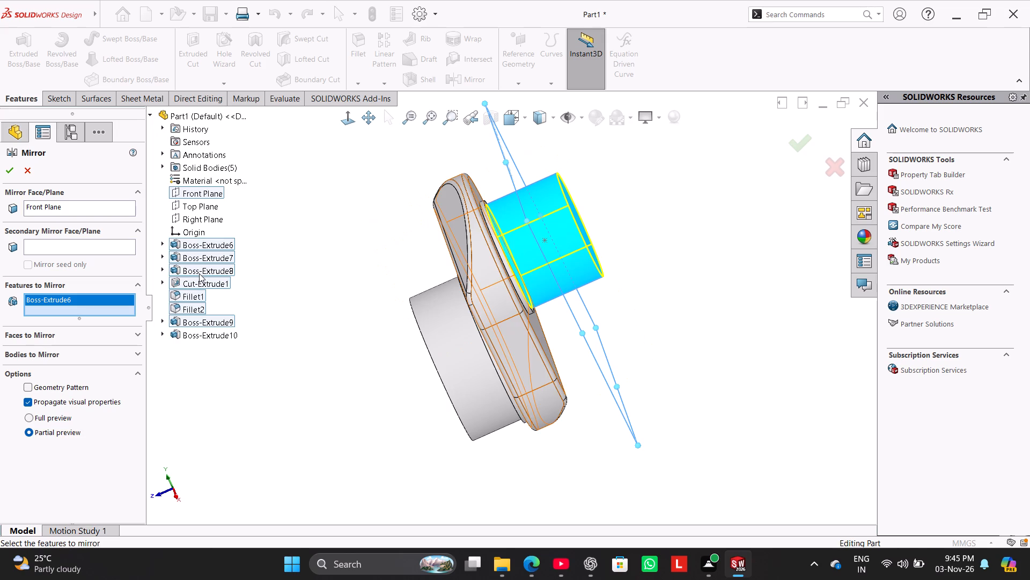
pyautogui.click(199, 273)
pyautogui.click(207, 318)
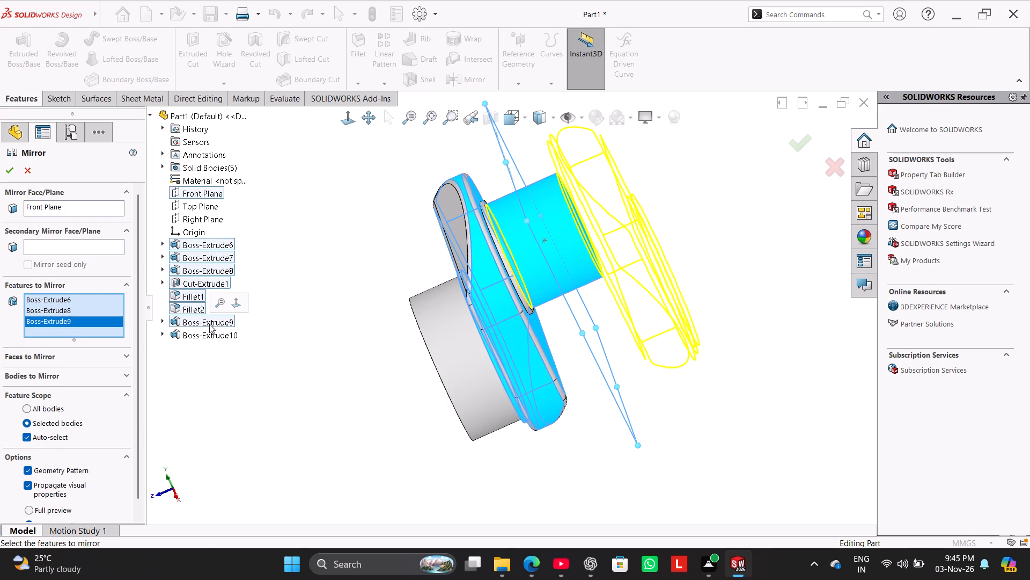
pyautogui.click(211, 329)
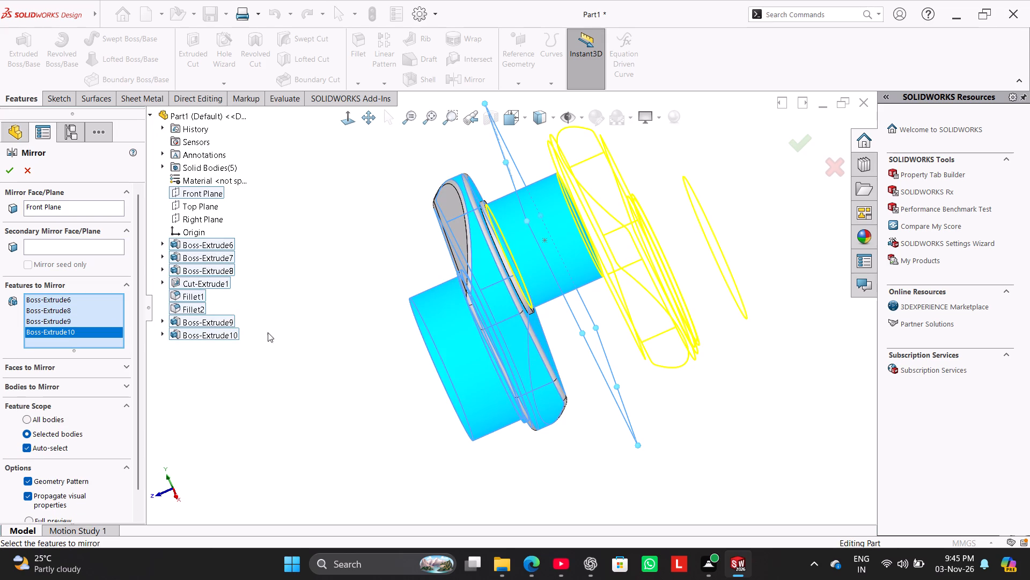
pyautogui.click(457, 209)
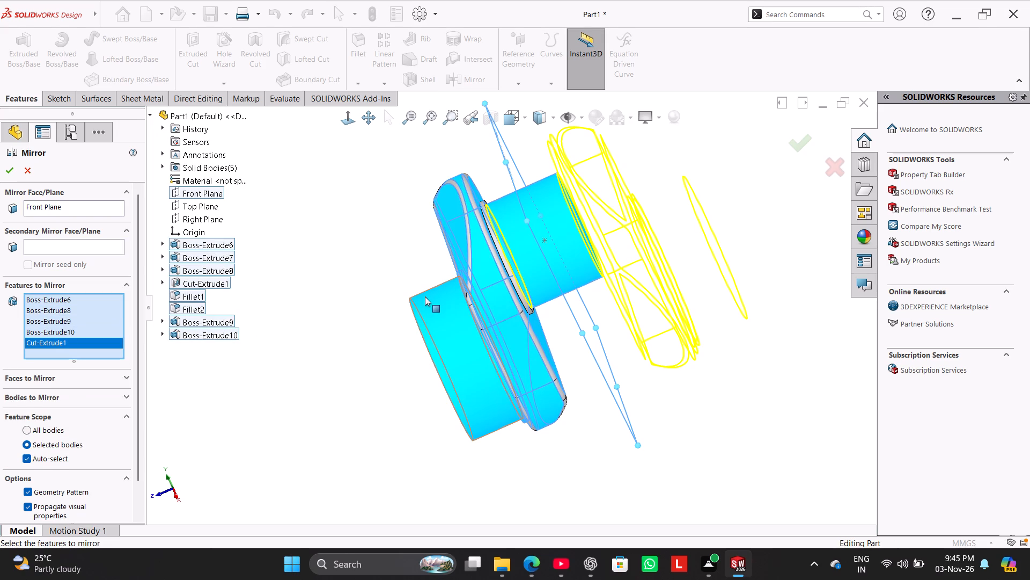
pyautogui.click(471, 237)
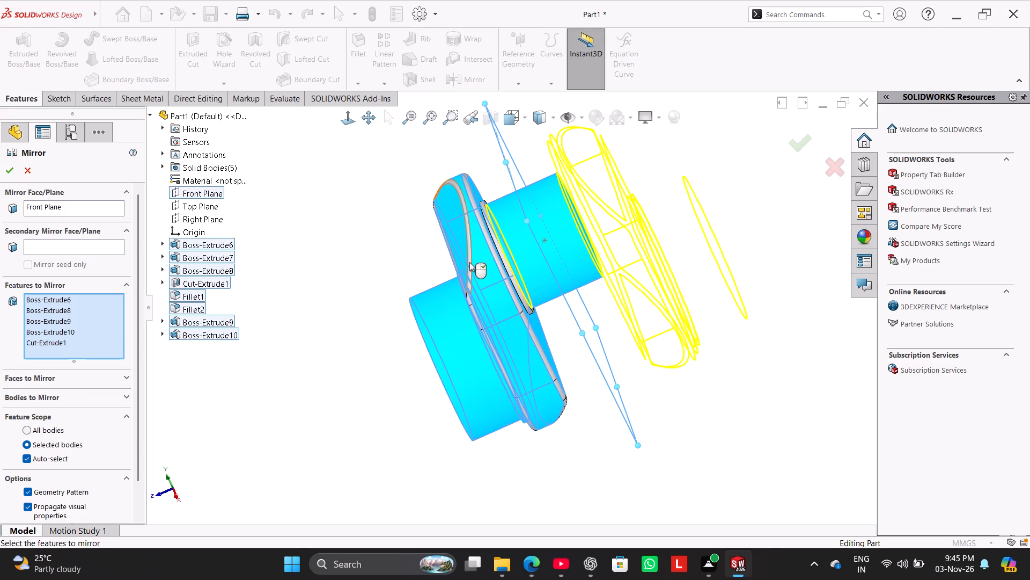
pyautogui.click(469, 260)
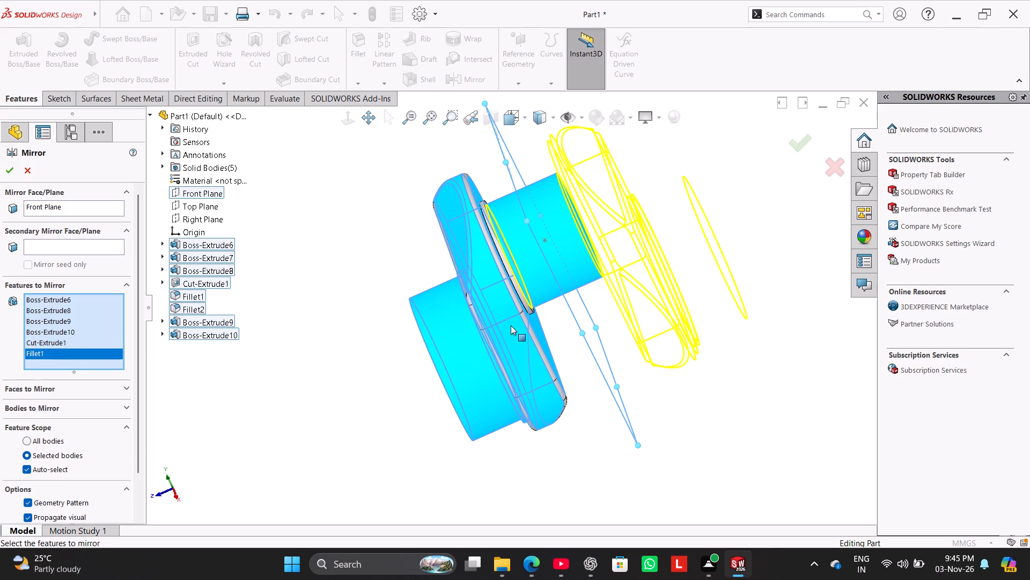
pyautogui.click(530, 334)
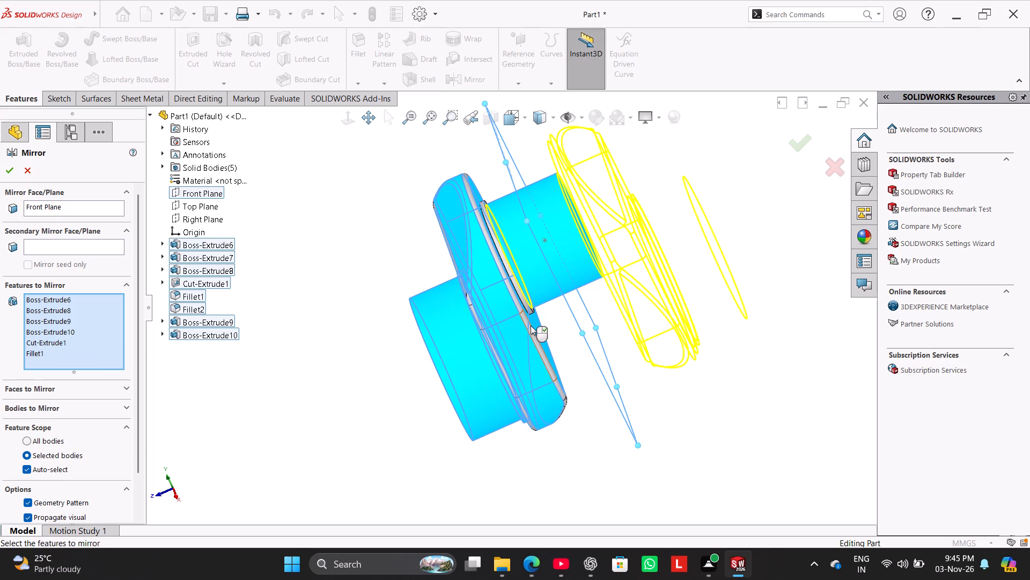
pyautogui.click(531, 331)
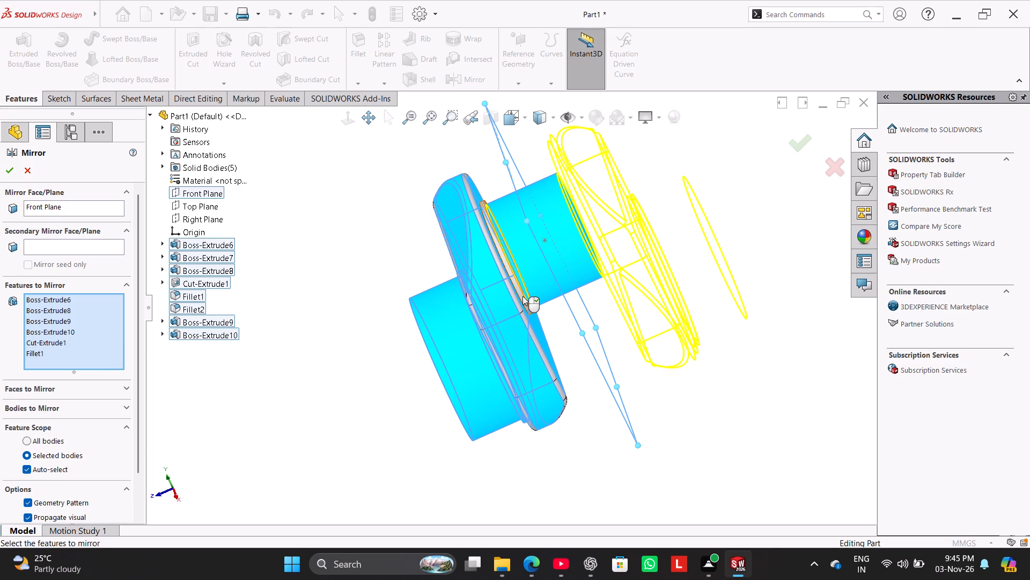
pyautogui.click(523, 296)
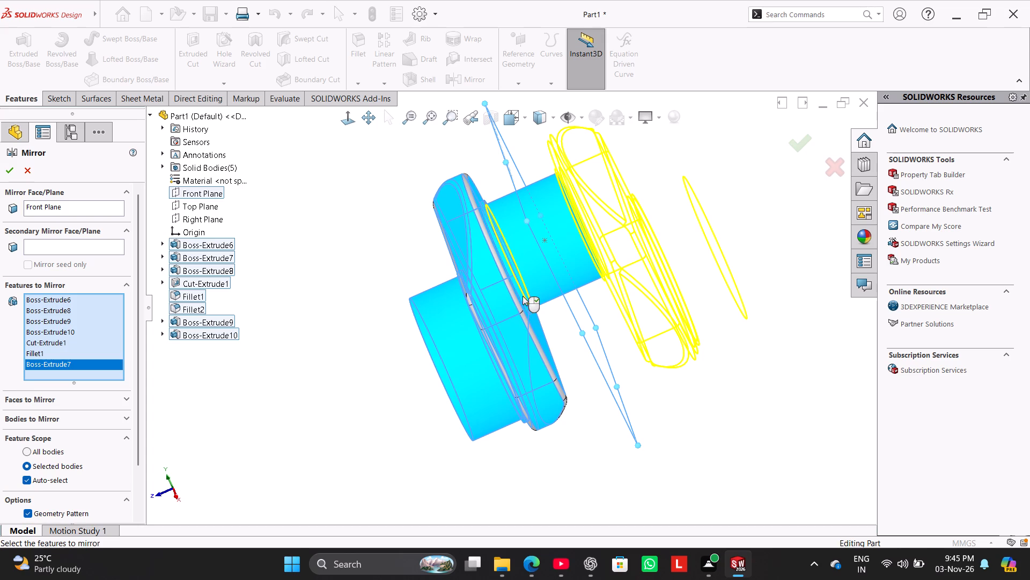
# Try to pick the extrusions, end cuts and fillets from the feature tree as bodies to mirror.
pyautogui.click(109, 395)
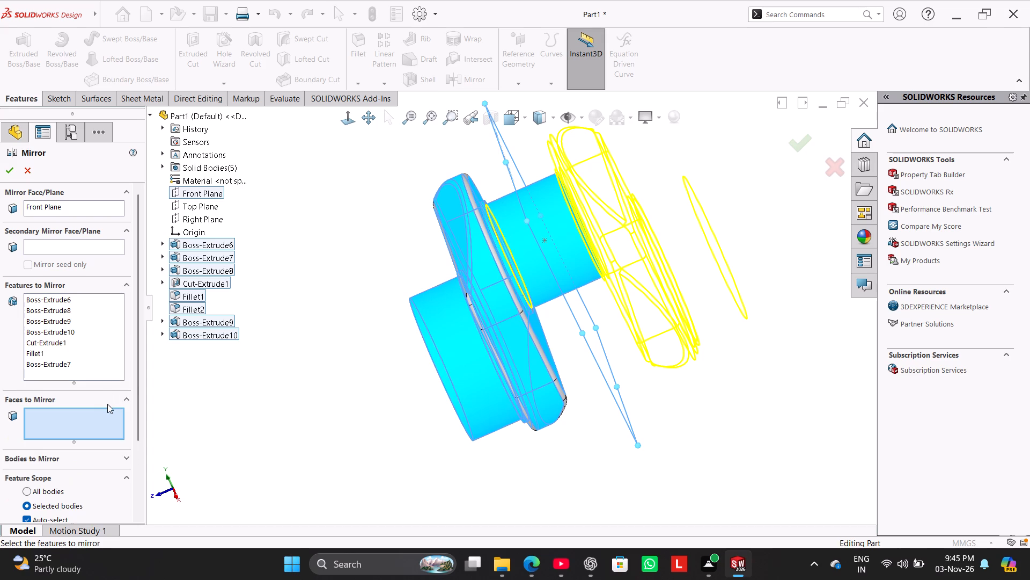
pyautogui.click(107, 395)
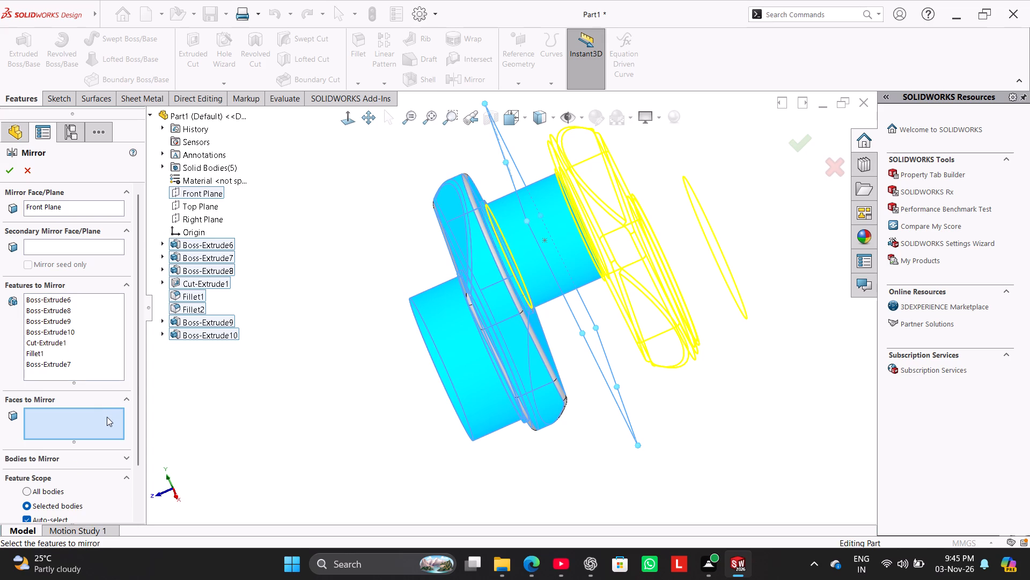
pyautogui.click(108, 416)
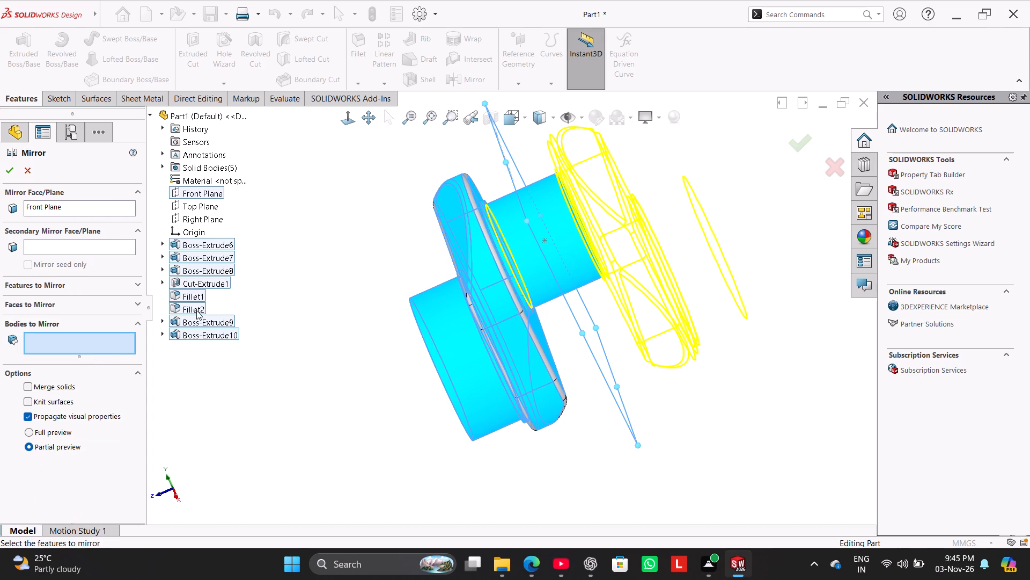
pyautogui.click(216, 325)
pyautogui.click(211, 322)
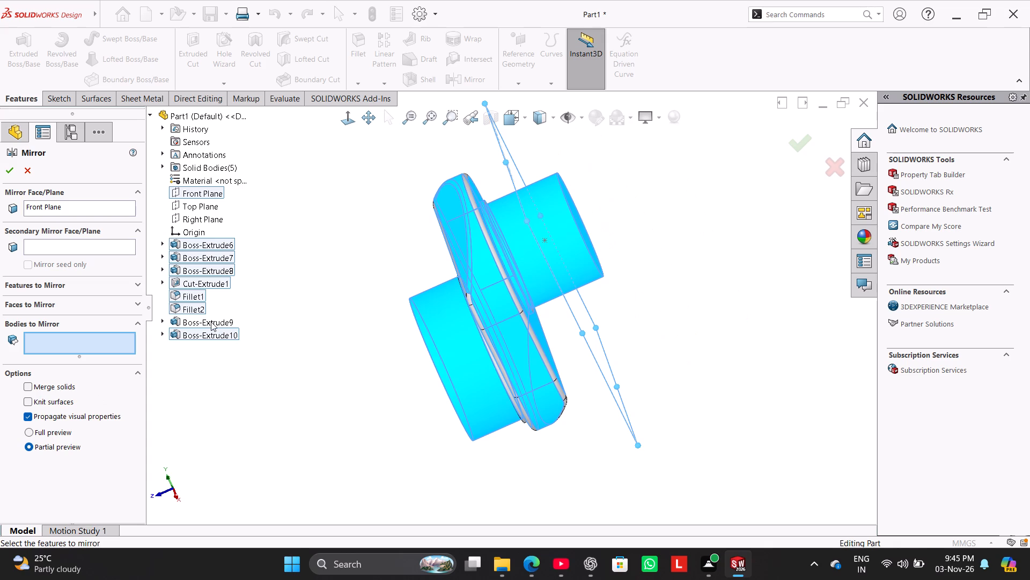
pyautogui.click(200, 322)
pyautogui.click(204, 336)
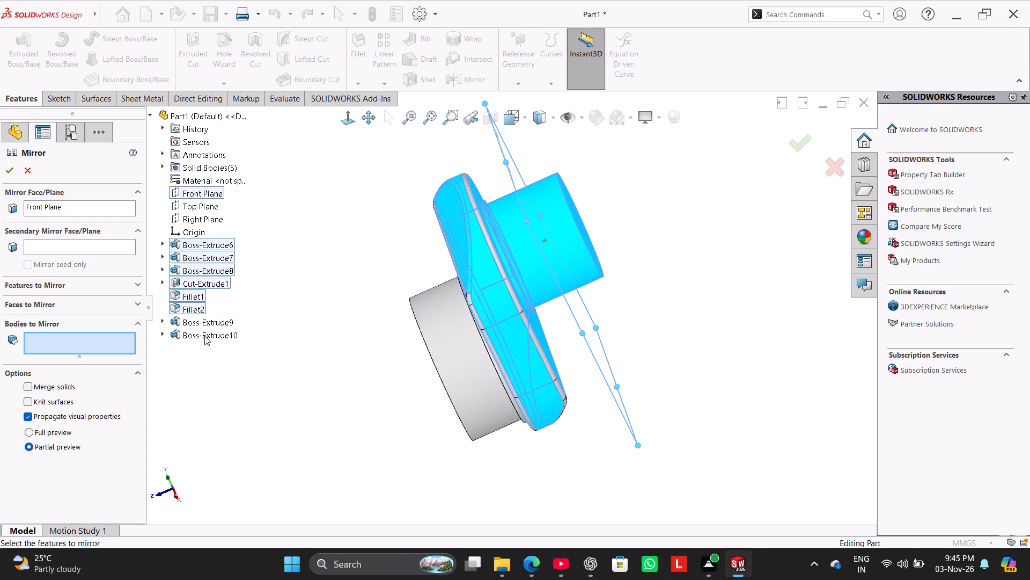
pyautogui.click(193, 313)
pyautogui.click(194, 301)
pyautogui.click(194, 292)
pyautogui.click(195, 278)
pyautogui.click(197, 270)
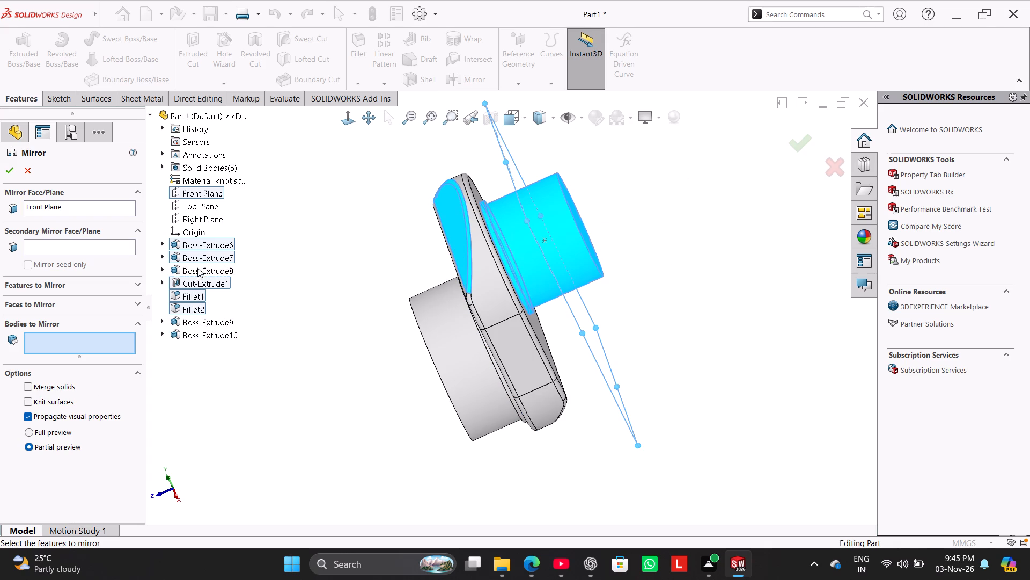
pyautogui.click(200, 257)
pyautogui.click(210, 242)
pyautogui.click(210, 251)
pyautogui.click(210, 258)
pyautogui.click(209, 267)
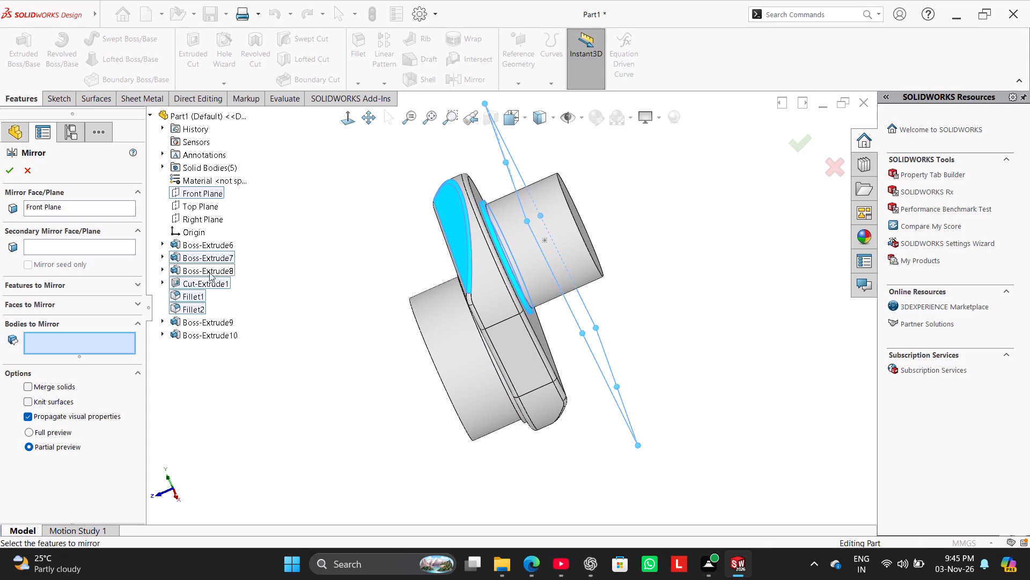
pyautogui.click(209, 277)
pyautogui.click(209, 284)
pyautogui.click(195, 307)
# Select the filleted slot plate's body as the body to mirror.
pyautogui.click(451, 208)
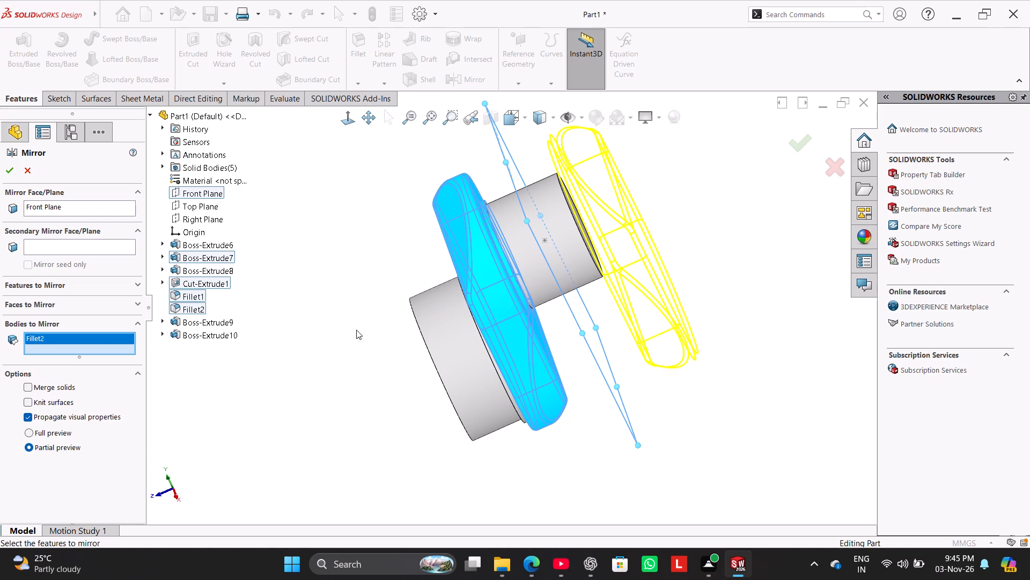
# Clear all selections from the Mirror's features to mirror, keeping the slot plate as the body to mirror.
pyautogui.click(84, 288)
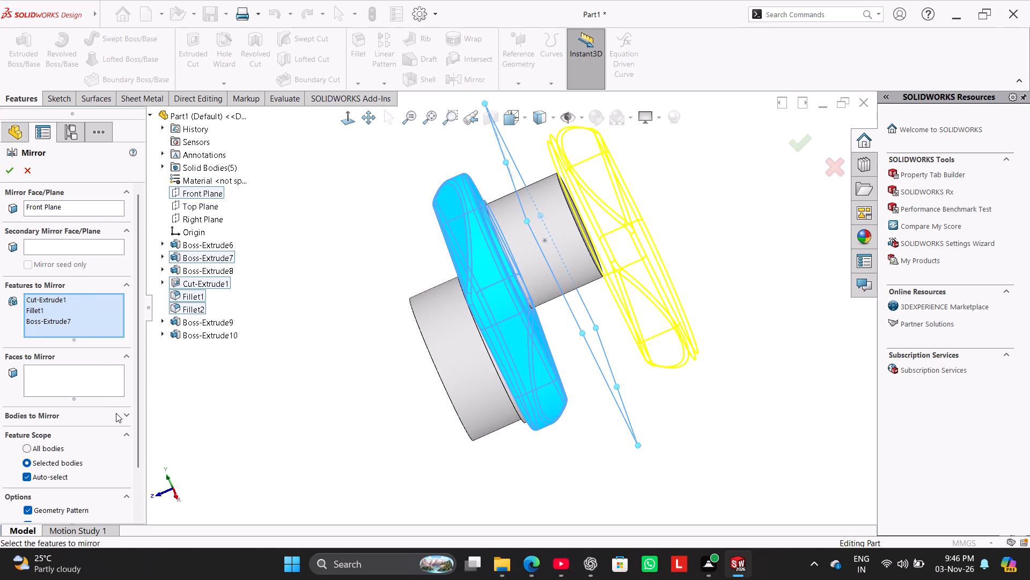
pyautogui.click(116, 413)
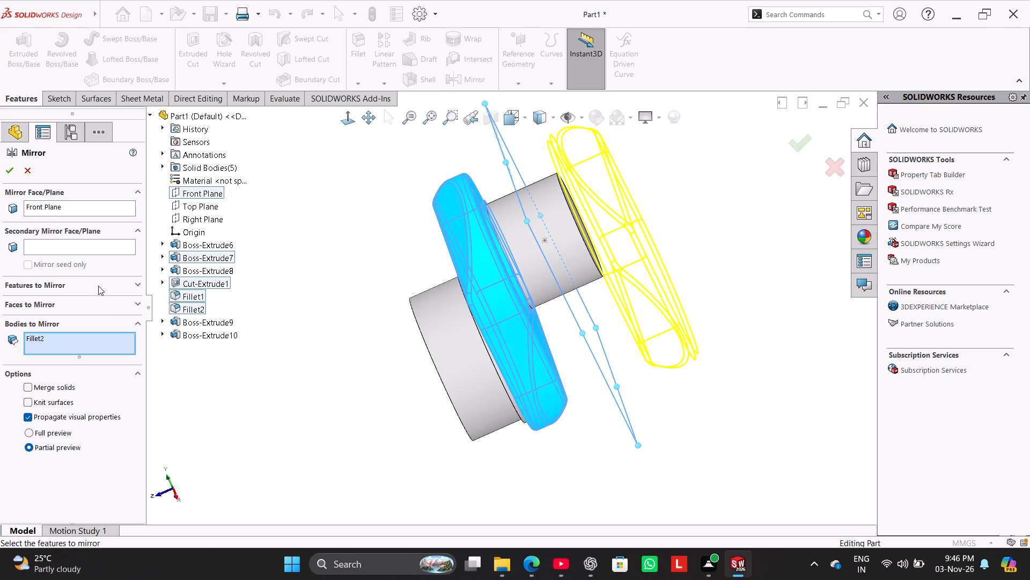
pyautogui.click(95, 280)
pyautogui.click(83, 284)
pyautogui.rightClick(87, 303)
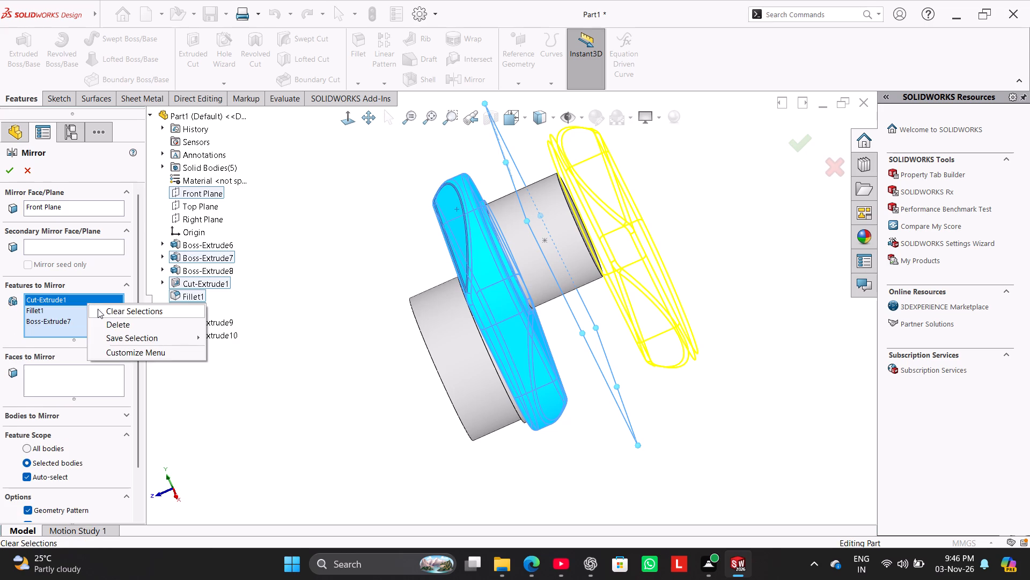
pyautogui.click(105, 311)
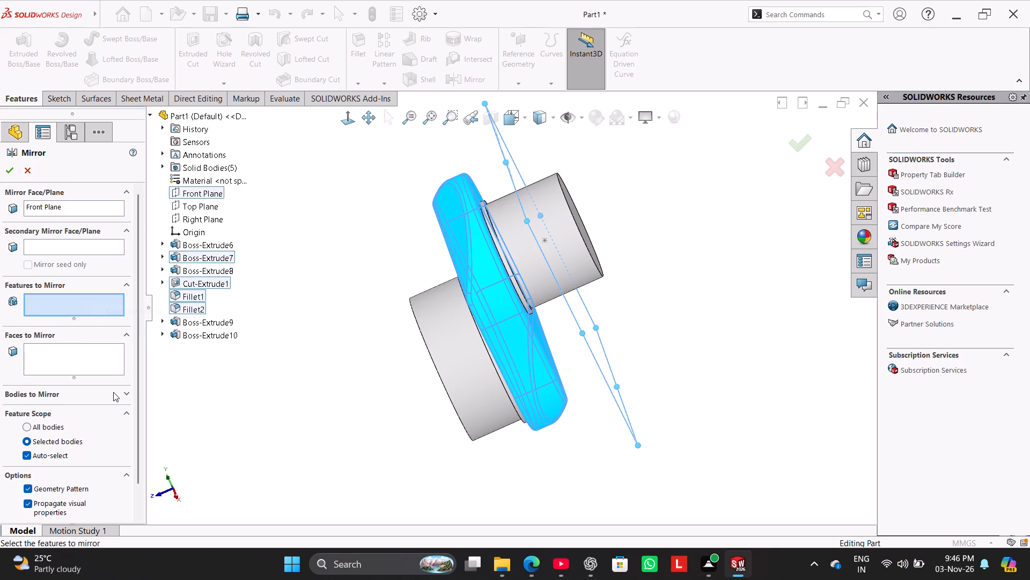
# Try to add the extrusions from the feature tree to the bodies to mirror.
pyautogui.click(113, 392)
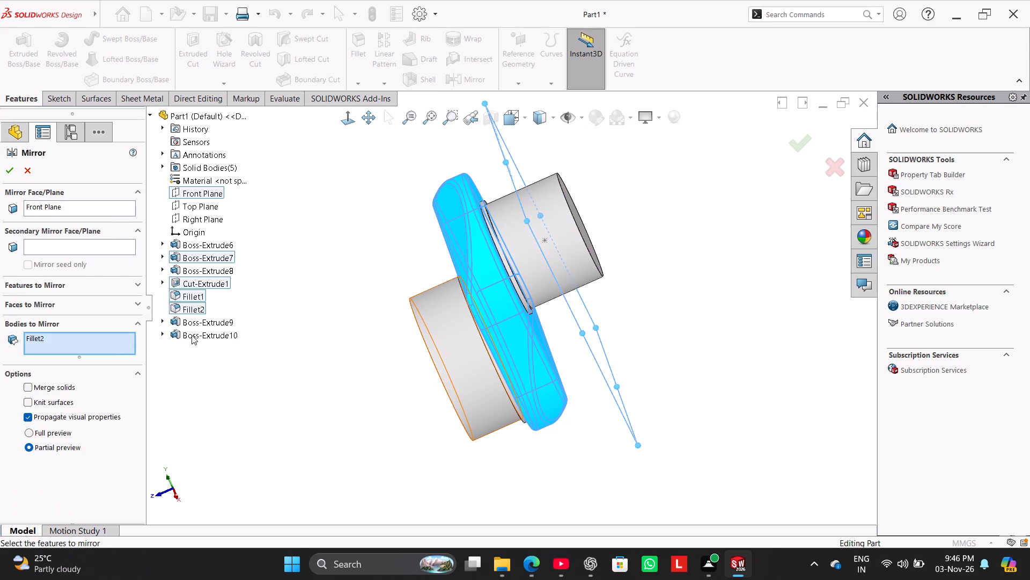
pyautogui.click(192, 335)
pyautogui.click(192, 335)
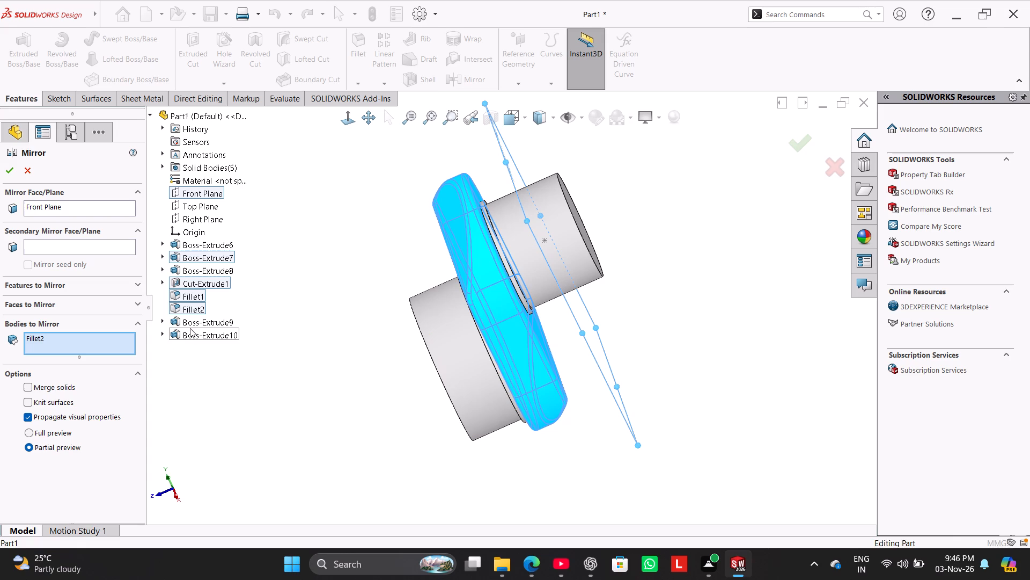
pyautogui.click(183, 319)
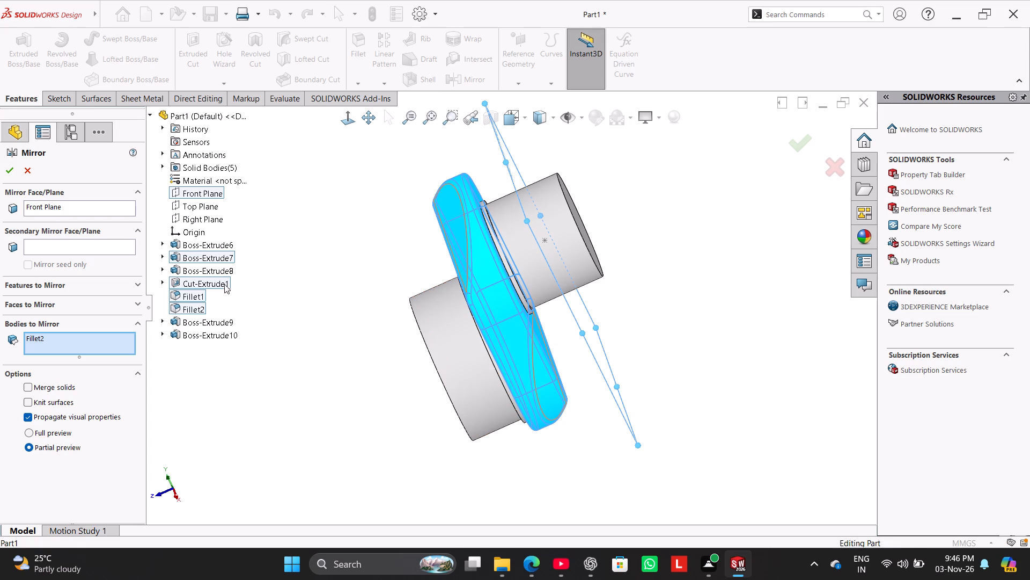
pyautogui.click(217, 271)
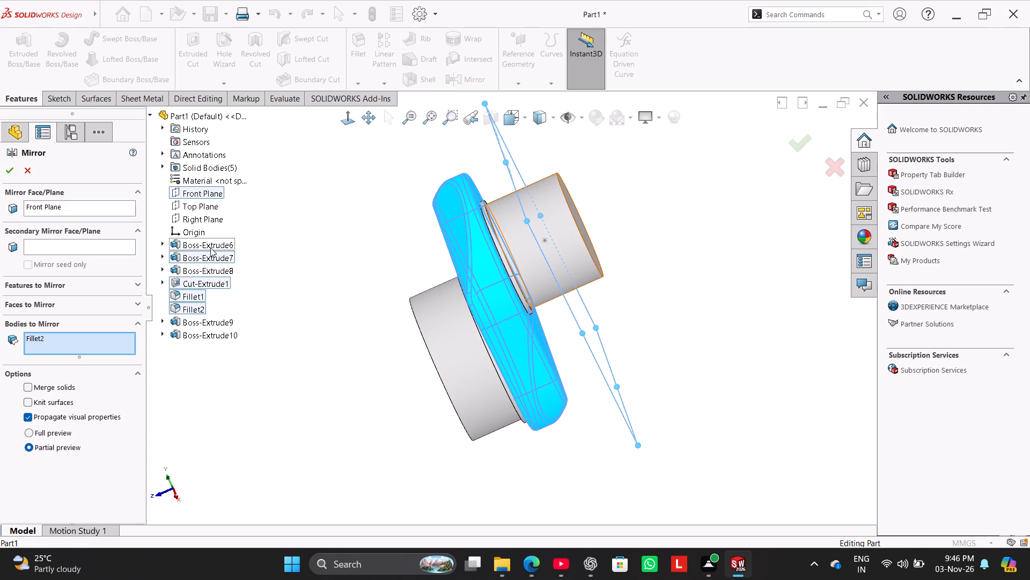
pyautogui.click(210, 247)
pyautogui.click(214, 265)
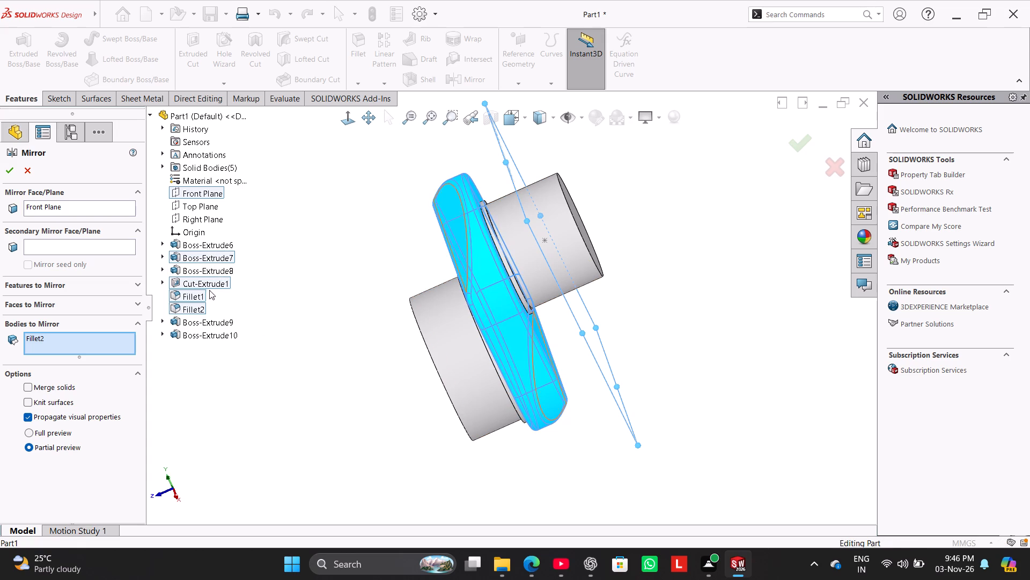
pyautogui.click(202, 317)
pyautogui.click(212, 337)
# Add Boss-Extrude8, Boss-Extrude9, Boss-Extrude10, Boss-Extrude6, Fillet1 and Boss-Extrude7 to the features to mirror, leaving out Fillet2.
pyautogui.click(116, 287)
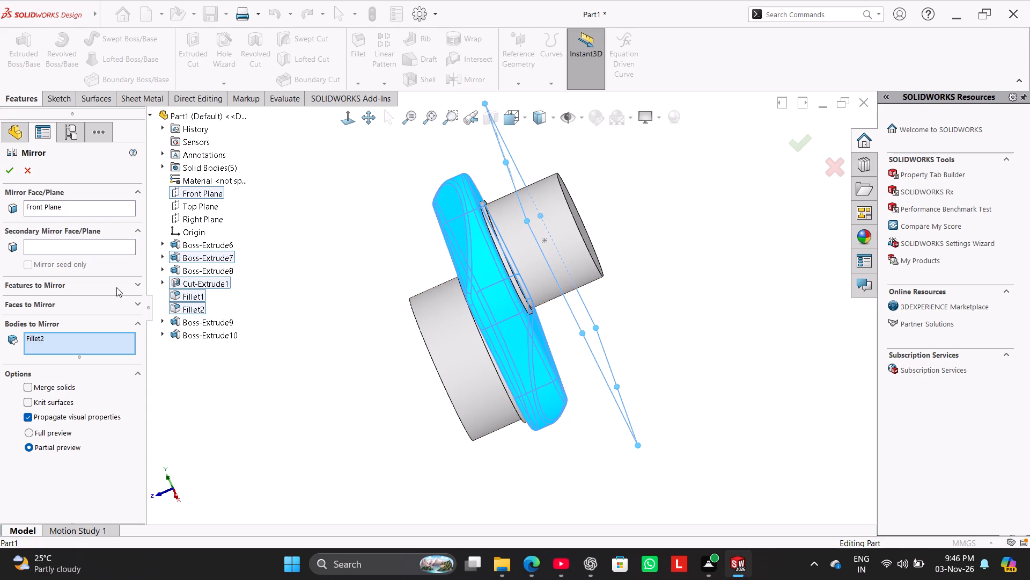
pyautogui.click(205, 274)
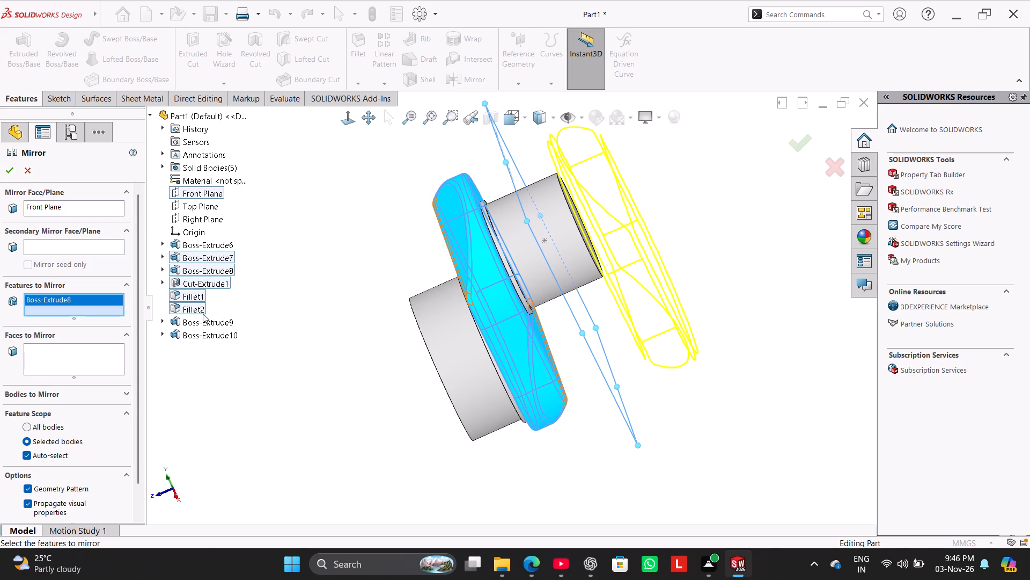
pyautogui.click(205, 323)
pyautogui.click(207, 332)
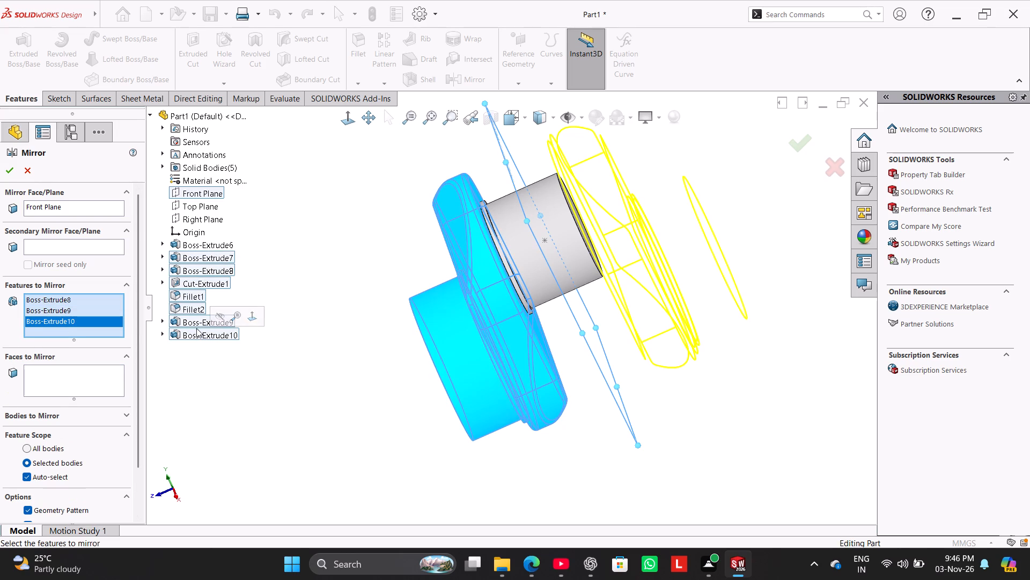
pyautogui.click(213, 247)
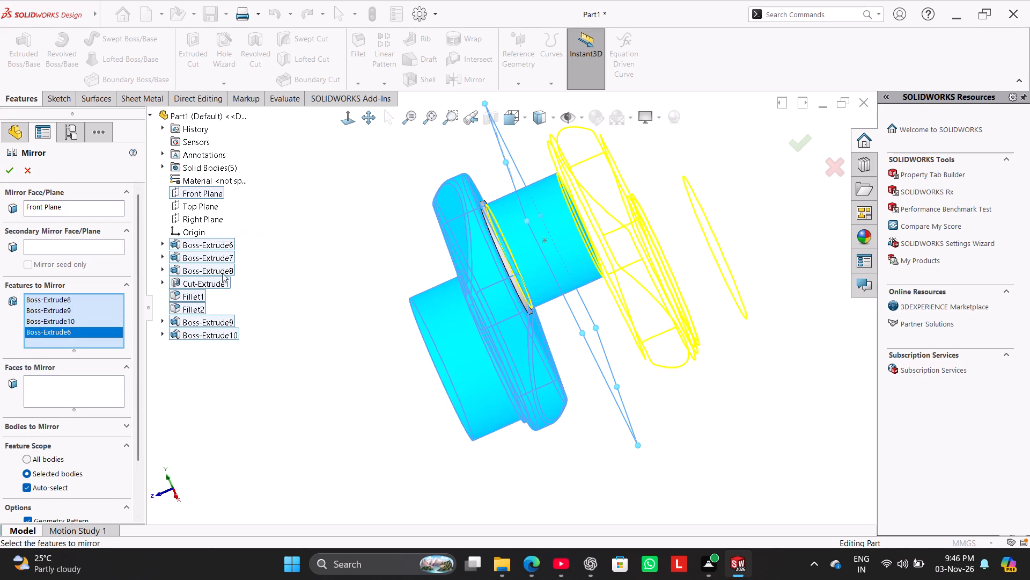
pyautogui.click(195, 294)
pyautogui.click(201, 305)
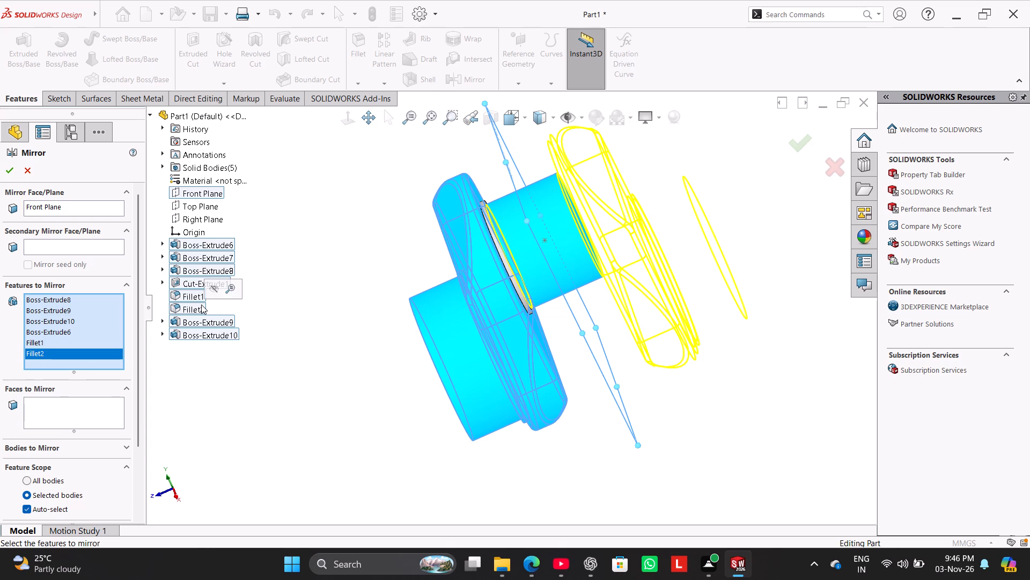
pyautogui.moveTo(323, 298); pyautogui.dragTo(315, 331, button='middle')
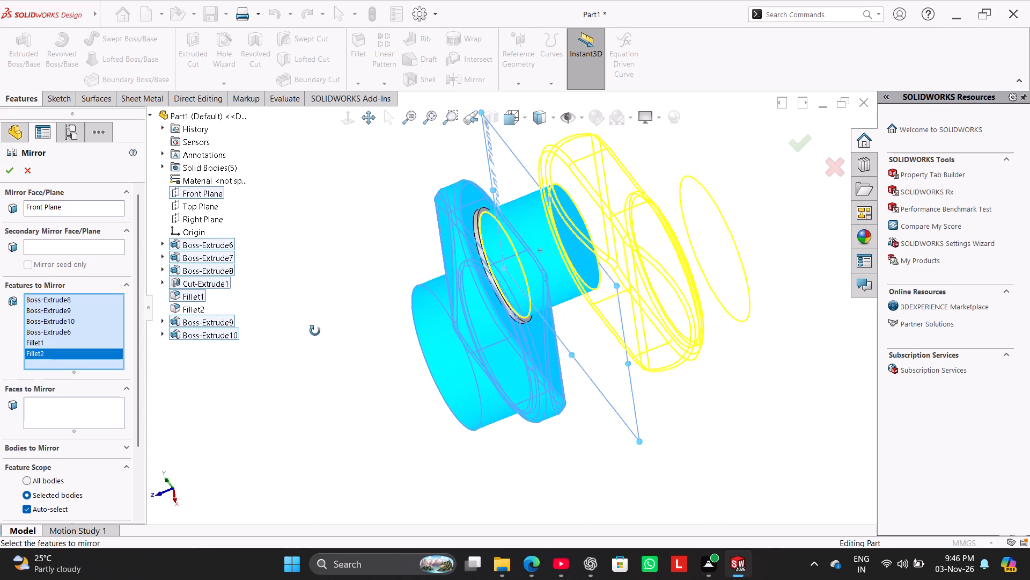
pyautogui.moveTo(315, 331); pyautogui.dragTo(319, 338, button='middle')
pyautogui.click(200, 308)
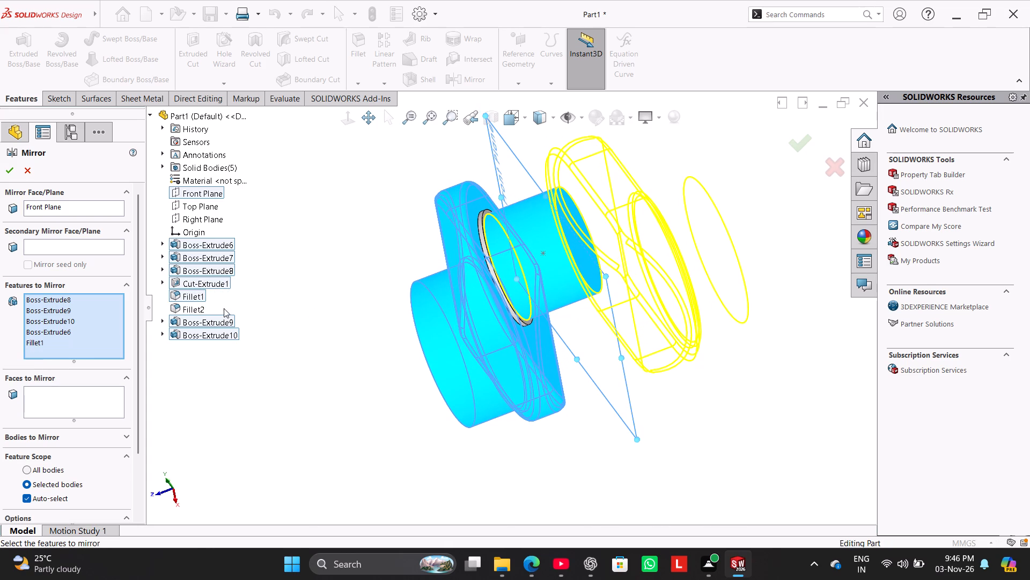
pyautogui.click(479, 218)
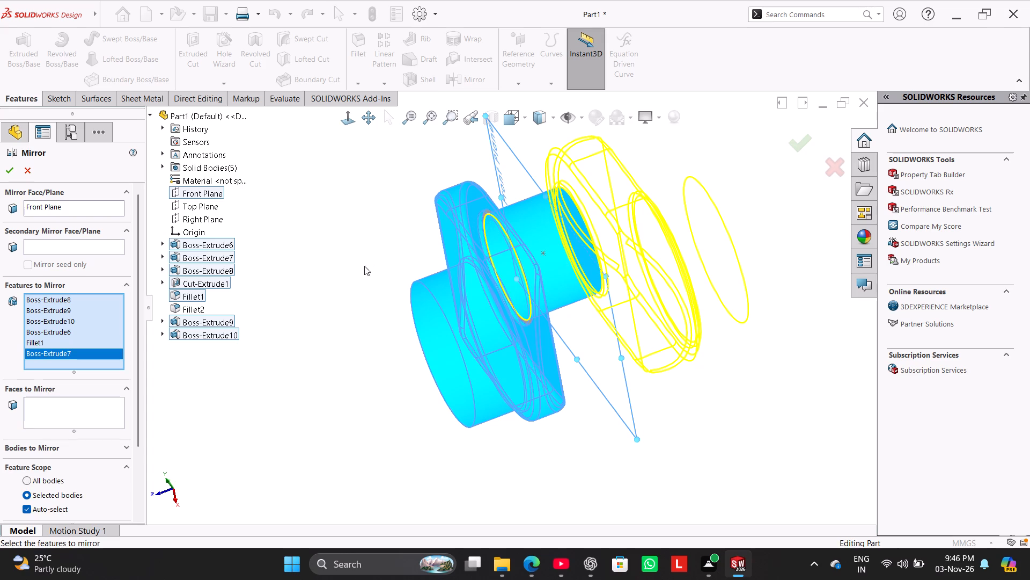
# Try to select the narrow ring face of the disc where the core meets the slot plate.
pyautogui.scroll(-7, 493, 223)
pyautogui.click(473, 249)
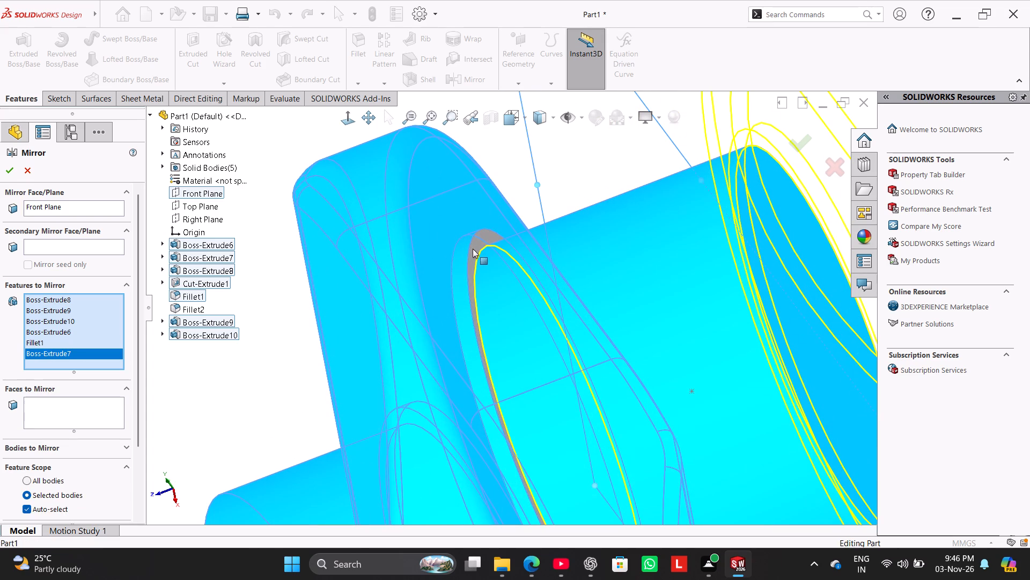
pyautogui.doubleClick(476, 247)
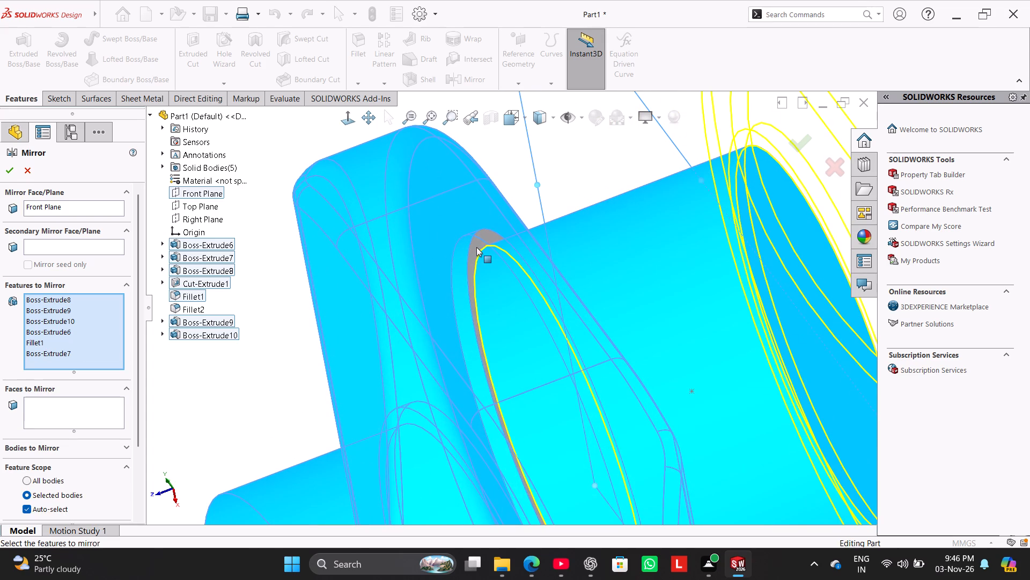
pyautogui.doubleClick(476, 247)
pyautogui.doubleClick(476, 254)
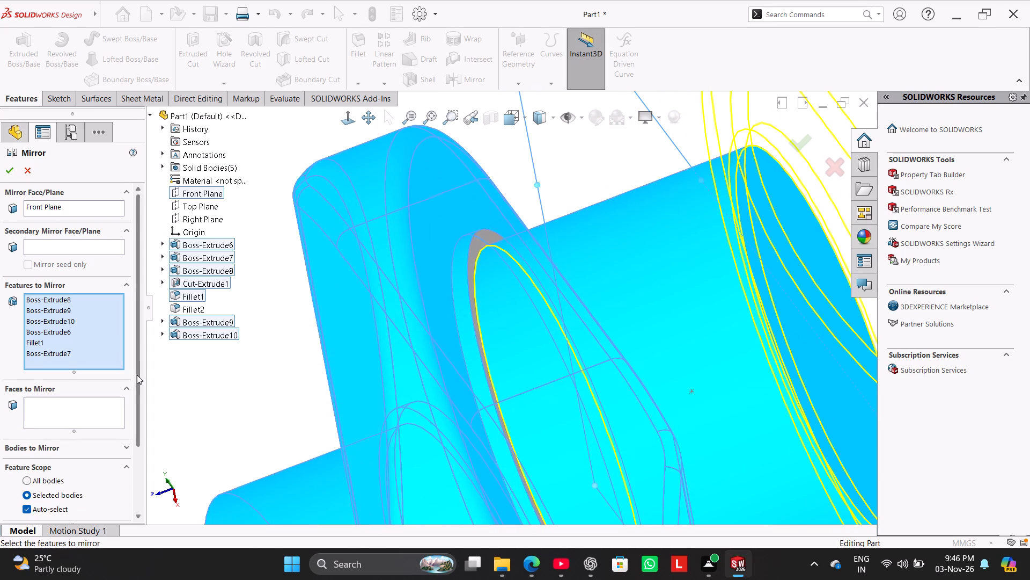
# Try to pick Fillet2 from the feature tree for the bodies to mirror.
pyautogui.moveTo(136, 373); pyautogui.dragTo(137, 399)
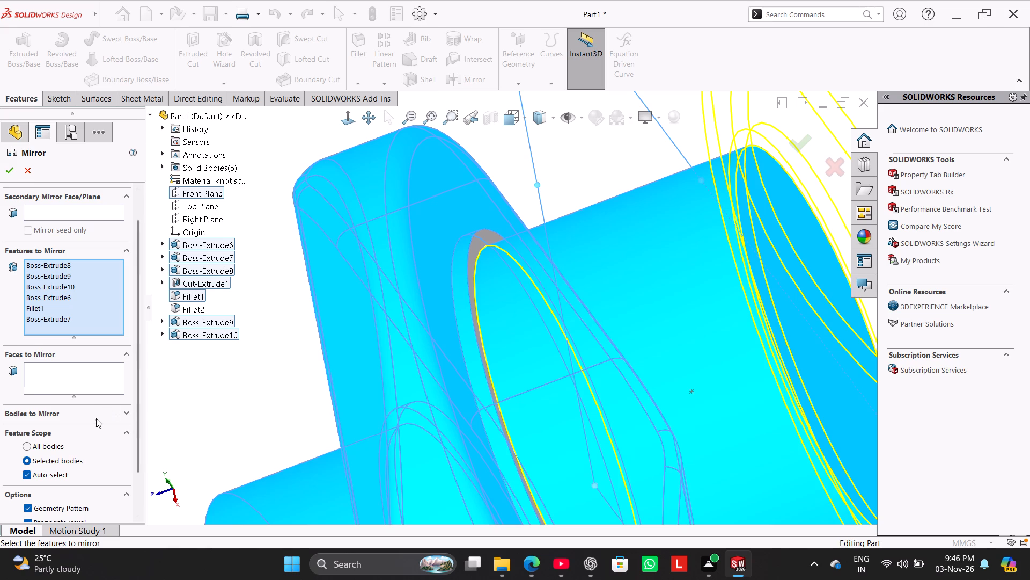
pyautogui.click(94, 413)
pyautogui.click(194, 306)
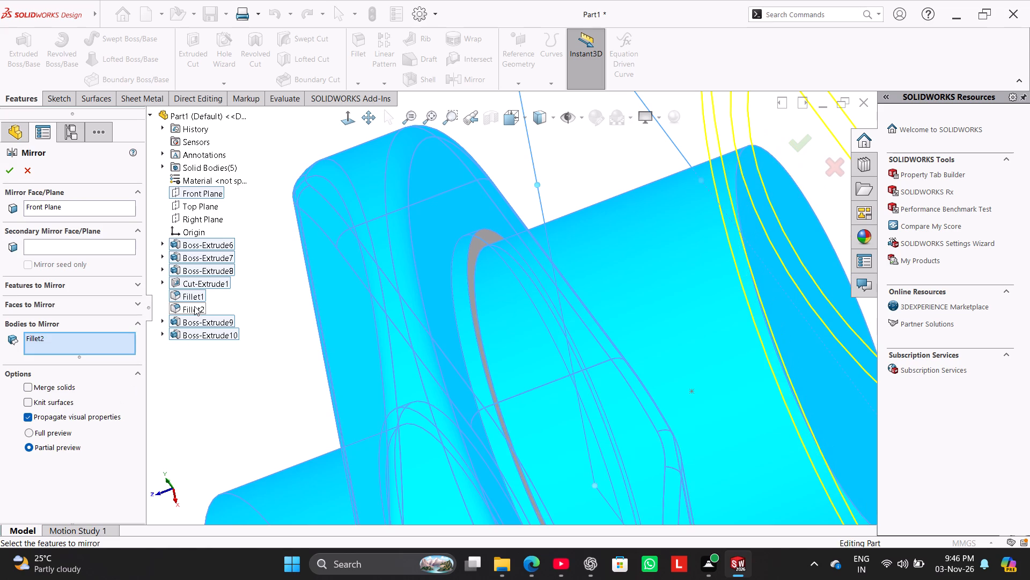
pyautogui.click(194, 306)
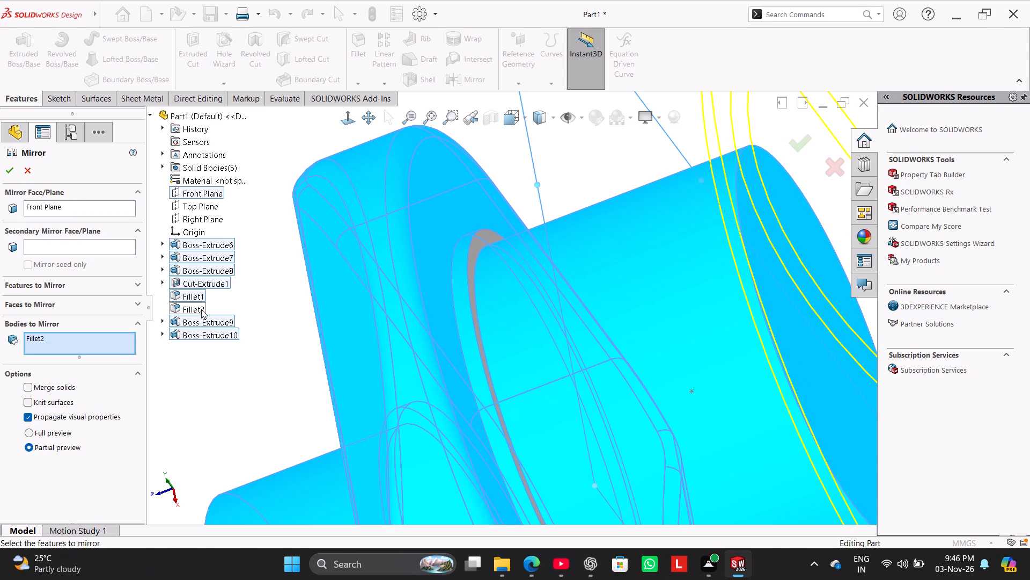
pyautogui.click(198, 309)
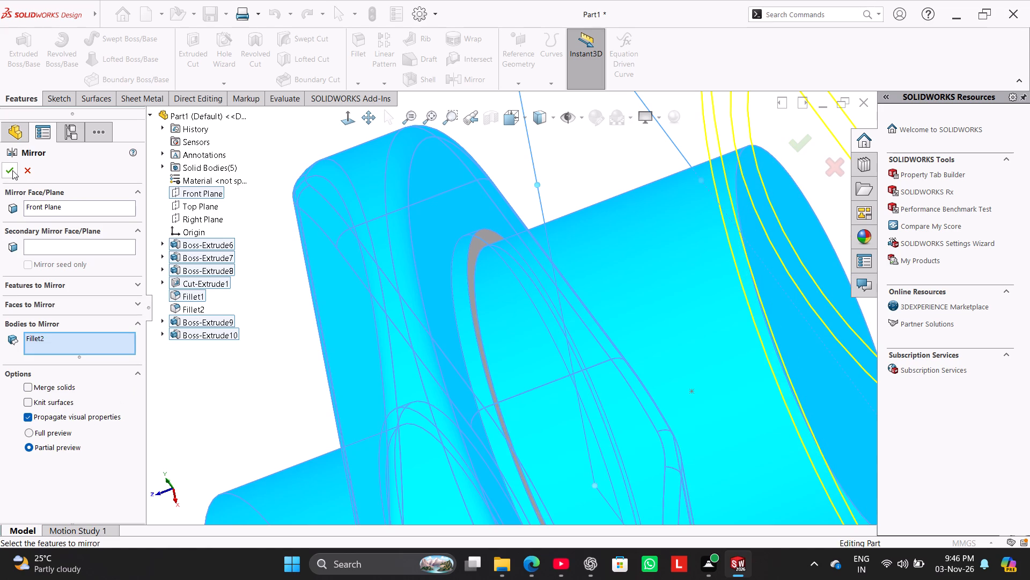
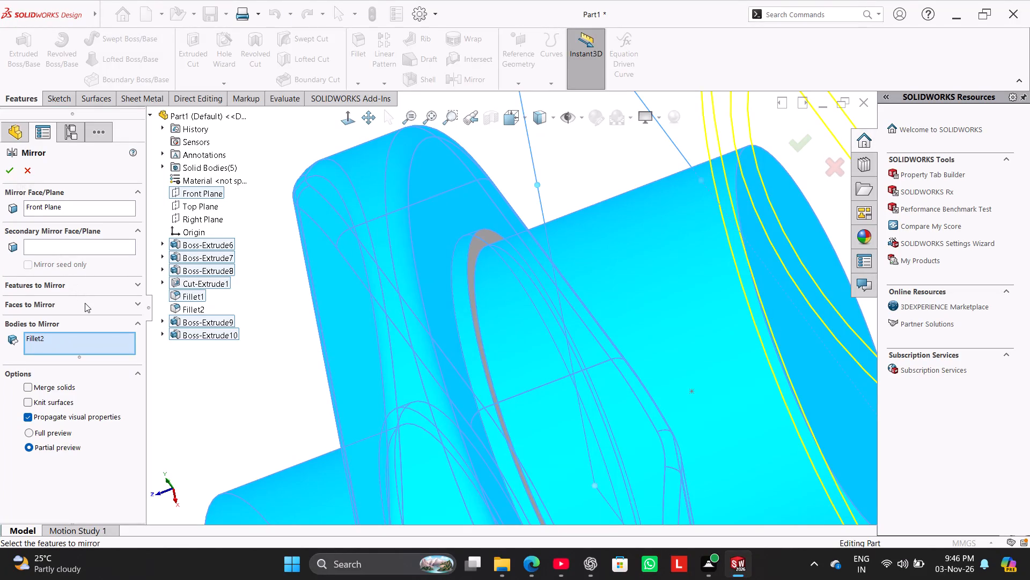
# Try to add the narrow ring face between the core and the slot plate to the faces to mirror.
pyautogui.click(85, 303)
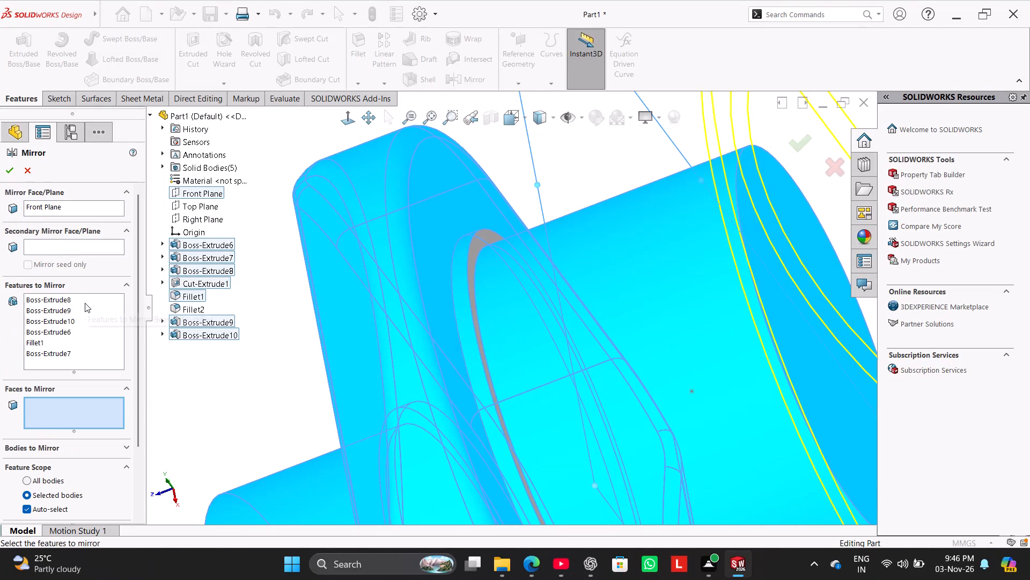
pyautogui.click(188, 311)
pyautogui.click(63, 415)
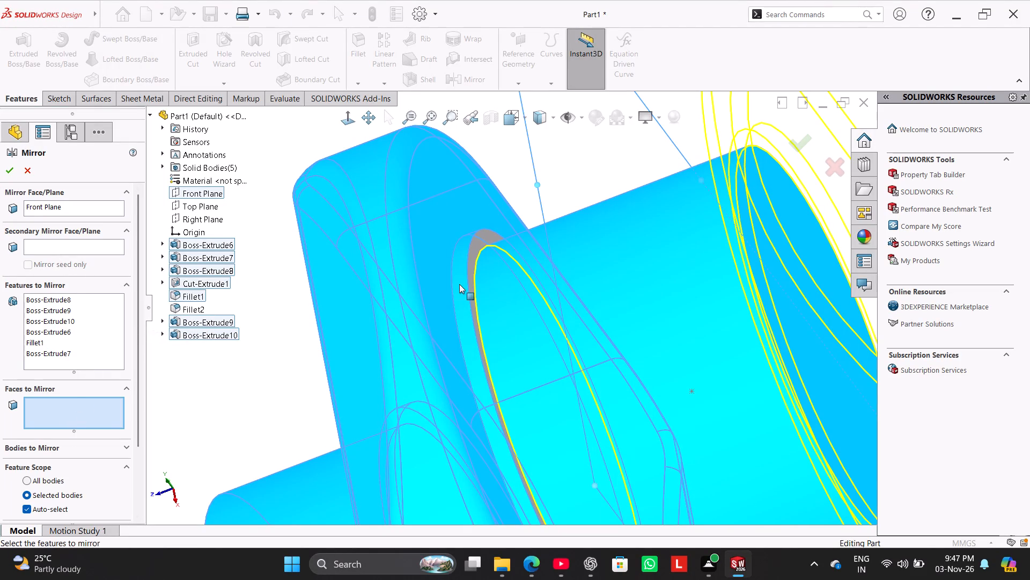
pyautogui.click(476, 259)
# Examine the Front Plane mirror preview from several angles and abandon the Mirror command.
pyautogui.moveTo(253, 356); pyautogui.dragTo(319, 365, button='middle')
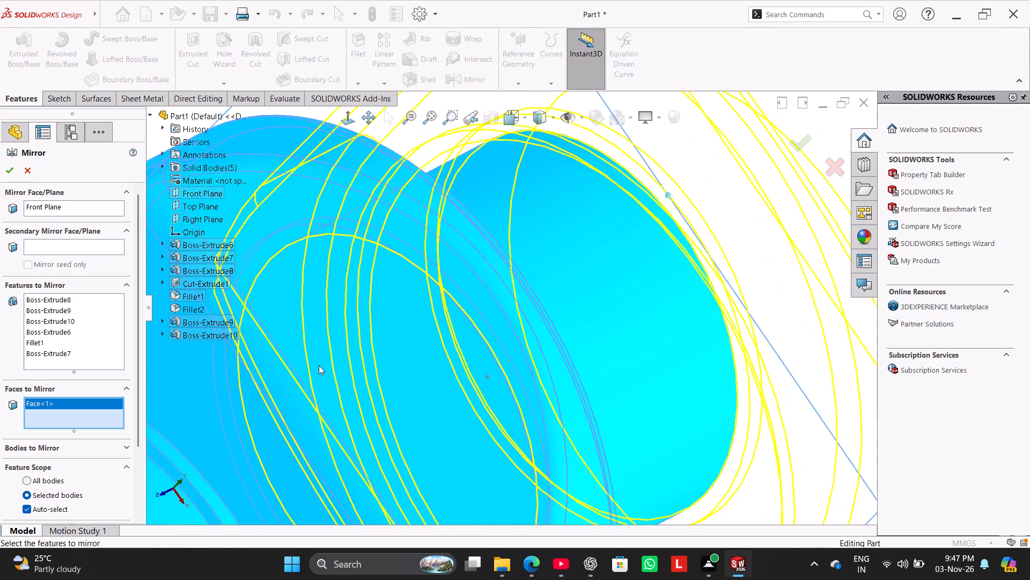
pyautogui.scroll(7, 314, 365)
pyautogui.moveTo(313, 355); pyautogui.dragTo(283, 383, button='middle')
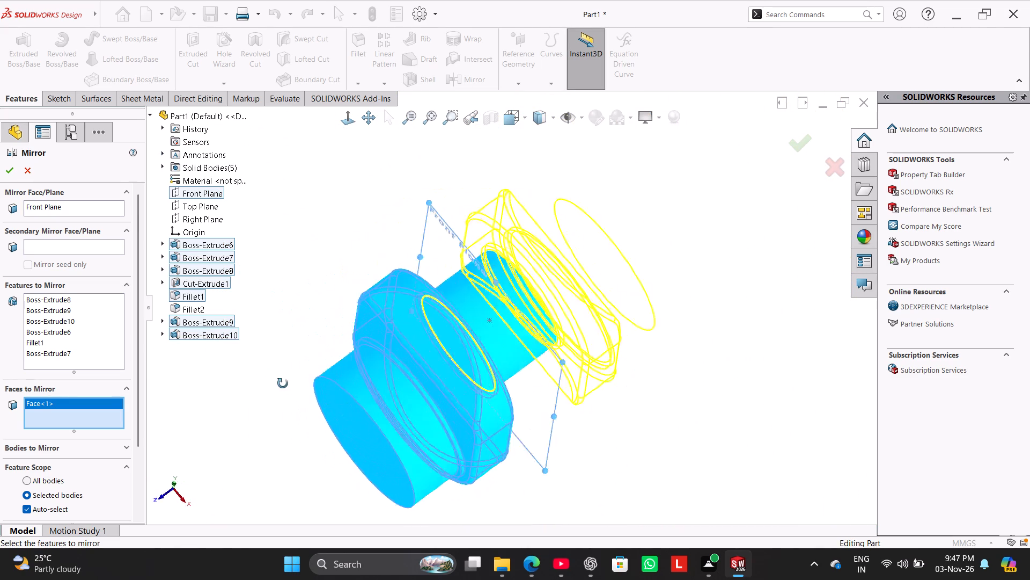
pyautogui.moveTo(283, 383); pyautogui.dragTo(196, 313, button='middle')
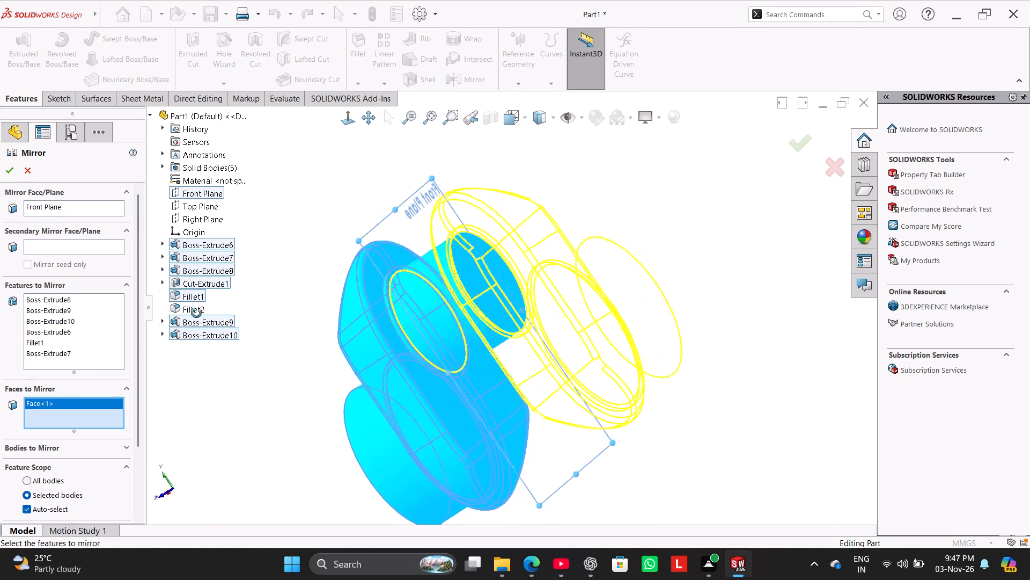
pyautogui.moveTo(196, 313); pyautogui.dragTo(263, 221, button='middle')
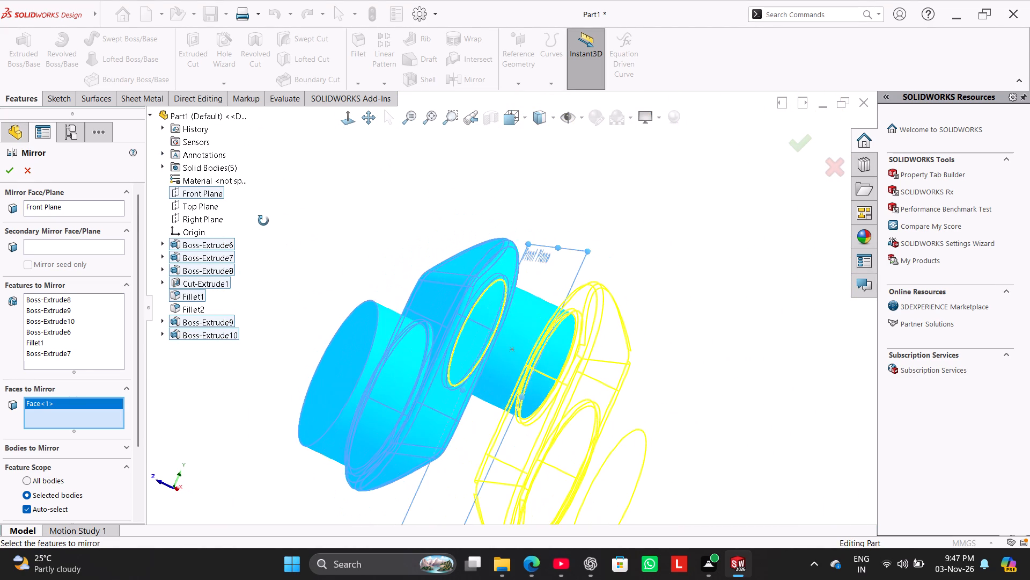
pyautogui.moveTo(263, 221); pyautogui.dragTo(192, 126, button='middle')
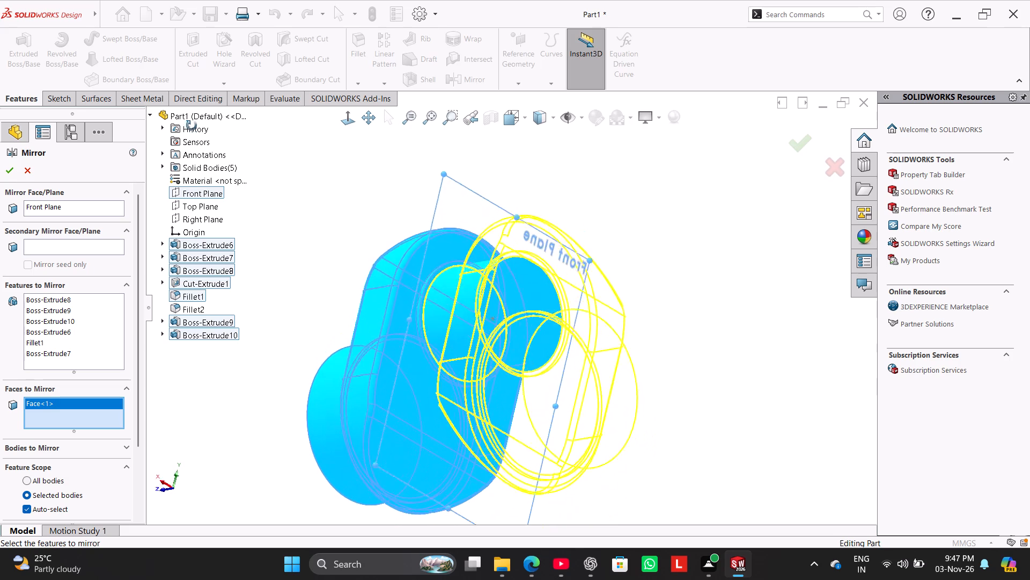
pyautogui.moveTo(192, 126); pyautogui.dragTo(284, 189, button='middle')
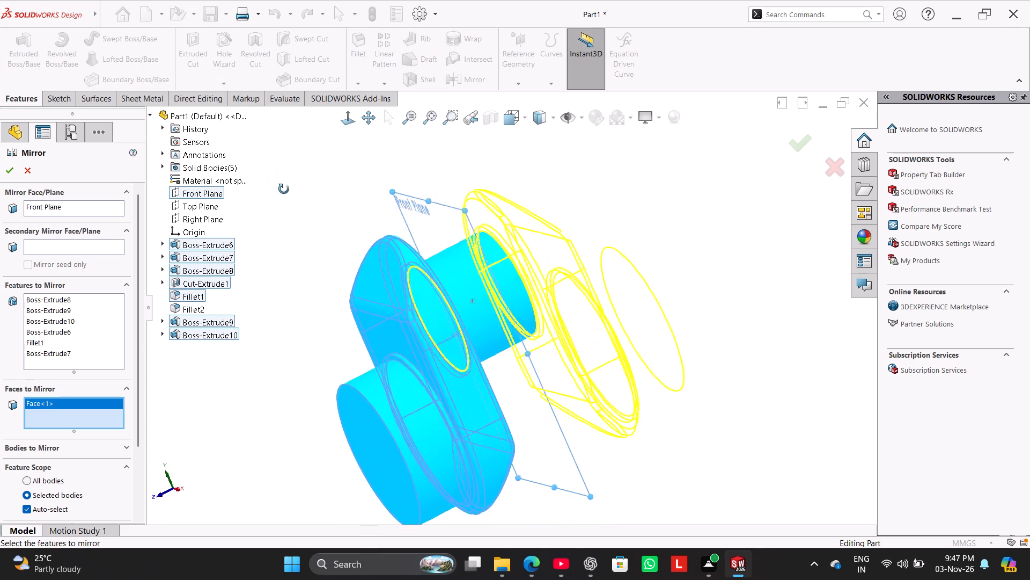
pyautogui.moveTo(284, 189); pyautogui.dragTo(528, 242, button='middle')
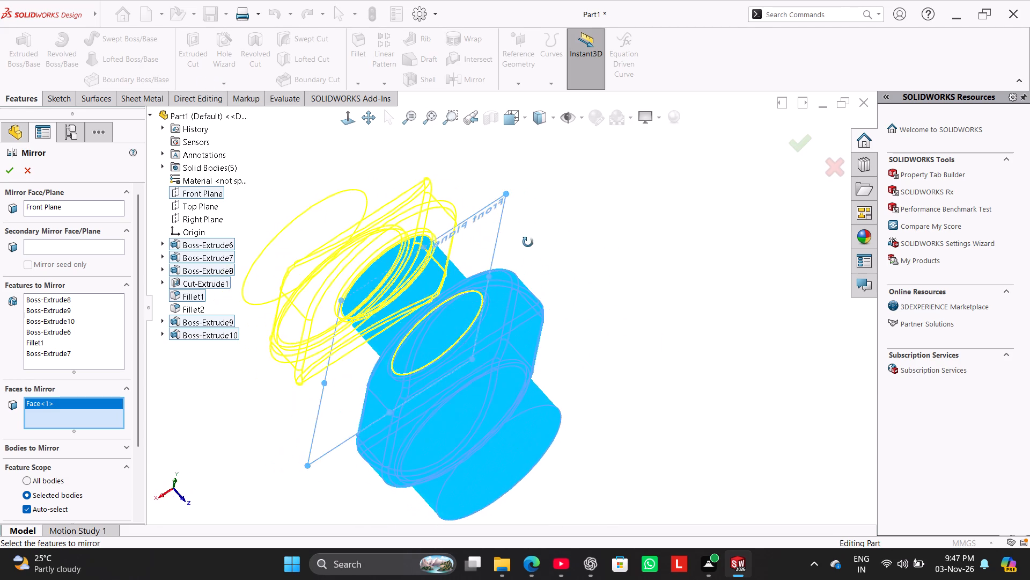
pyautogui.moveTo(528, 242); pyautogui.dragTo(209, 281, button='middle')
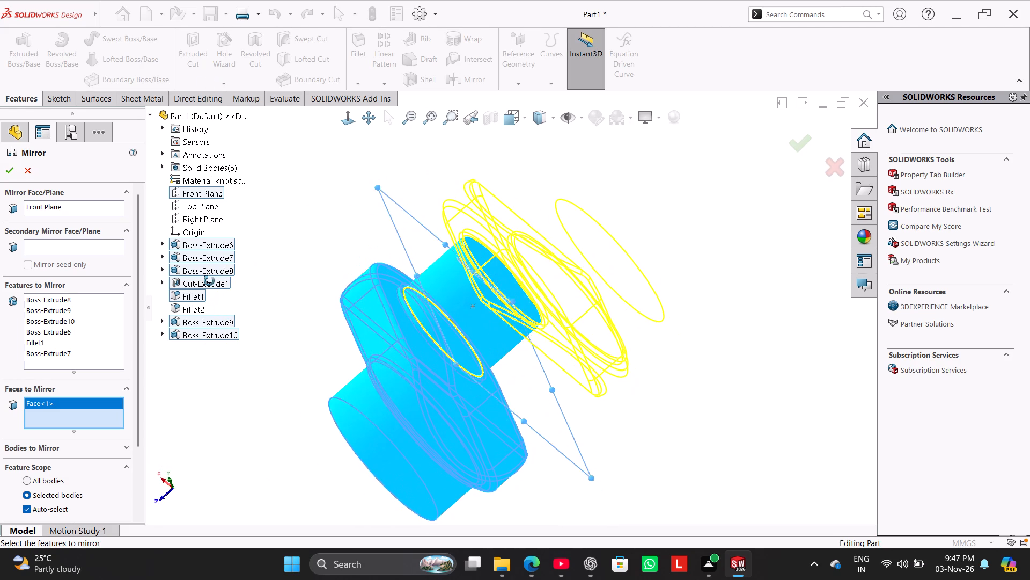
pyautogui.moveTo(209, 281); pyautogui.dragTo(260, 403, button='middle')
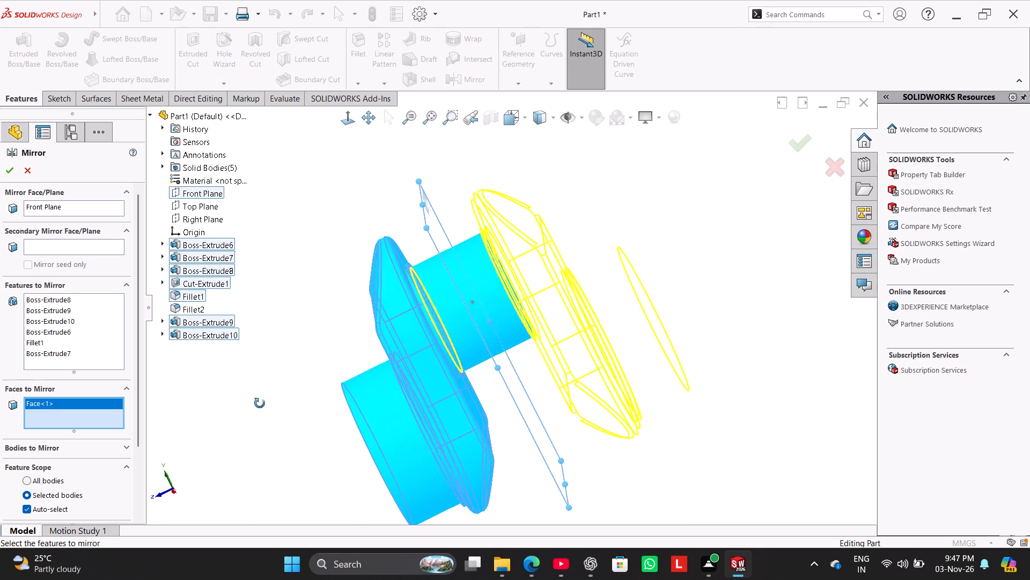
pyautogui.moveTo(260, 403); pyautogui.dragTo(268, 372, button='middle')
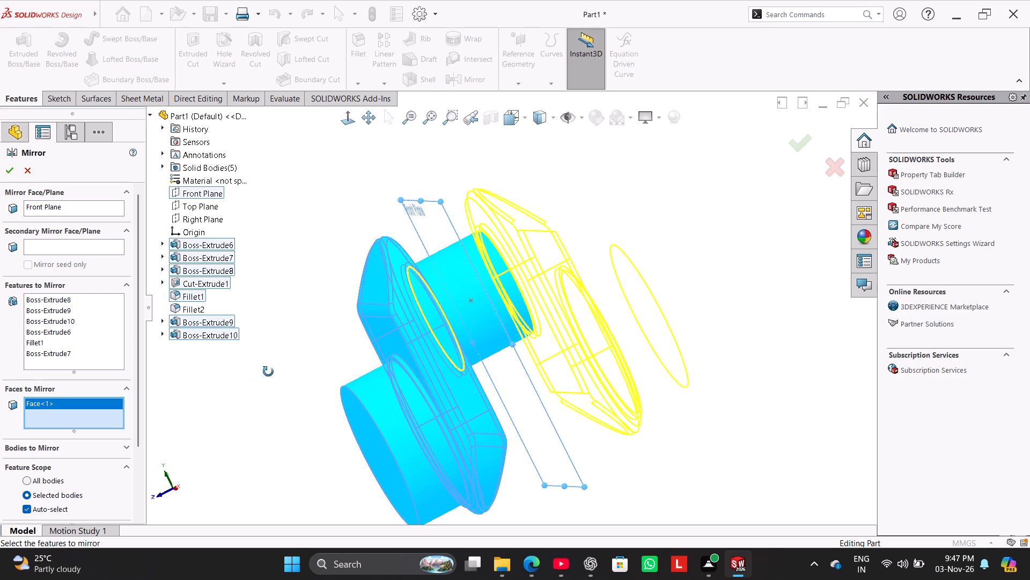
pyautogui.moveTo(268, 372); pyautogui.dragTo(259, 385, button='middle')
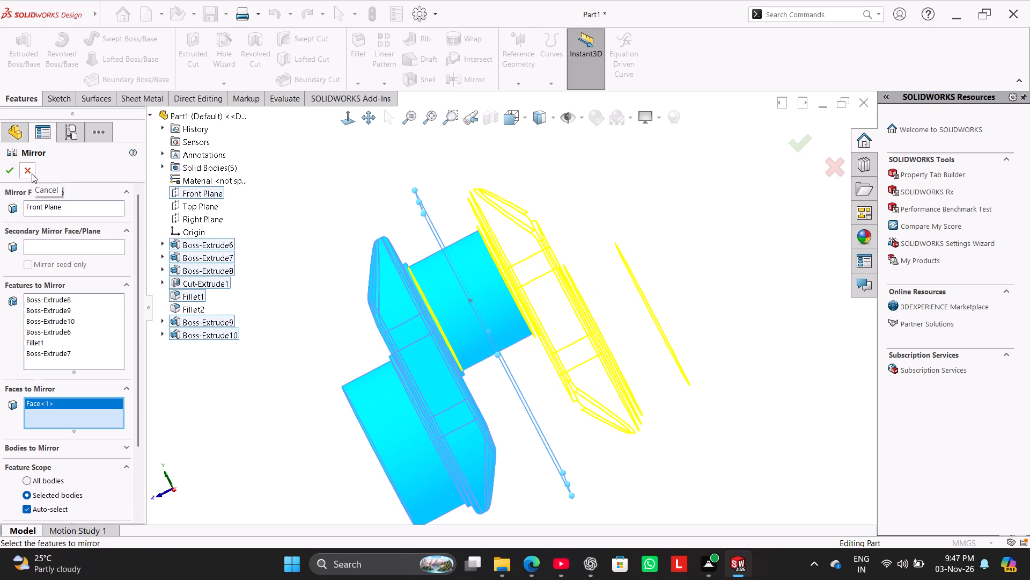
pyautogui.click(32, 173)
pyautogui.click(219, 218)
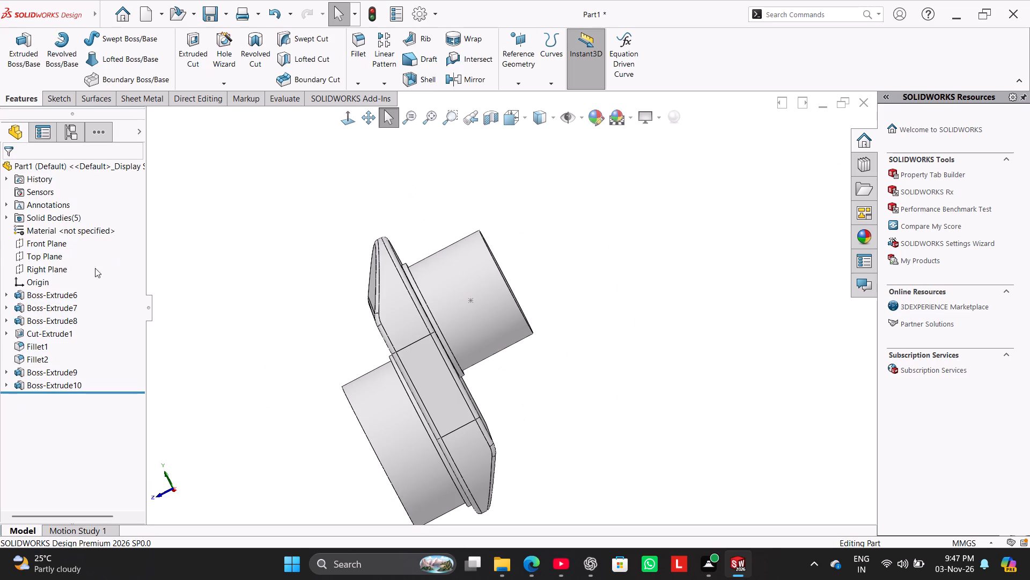
# Check the extrusion settings of the core, Boss-Extrude6, for a merge option.
pyautogui.click(11, 291)
pyautogui.click(27, 296)
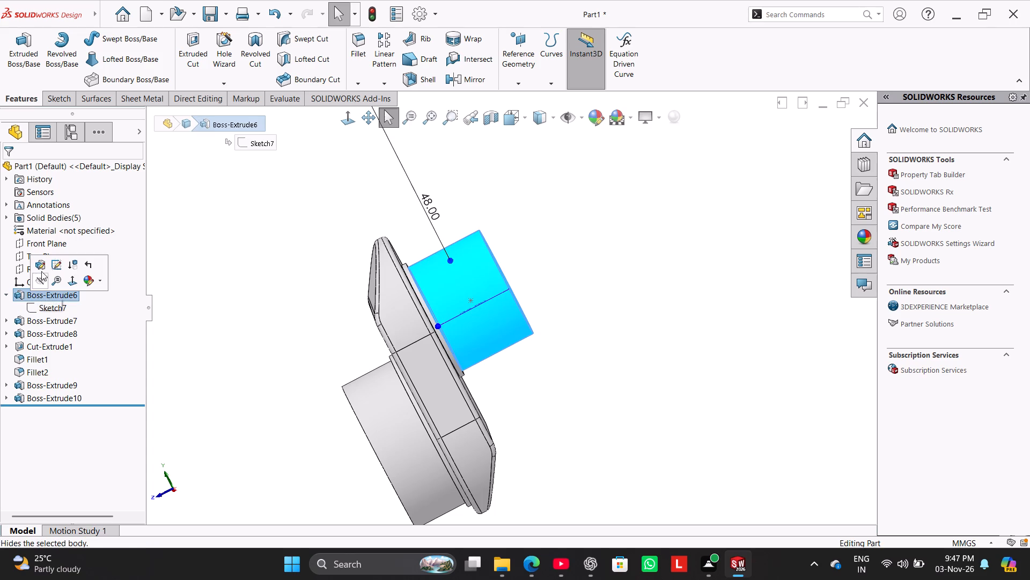
pyautogui.click(40, 267)
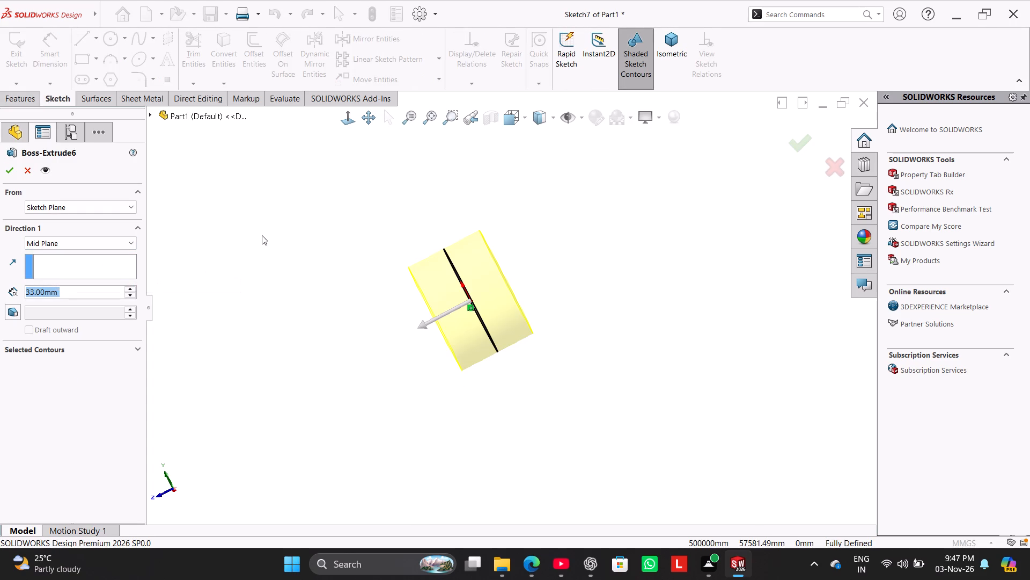
pyautogui.click(6, 174)
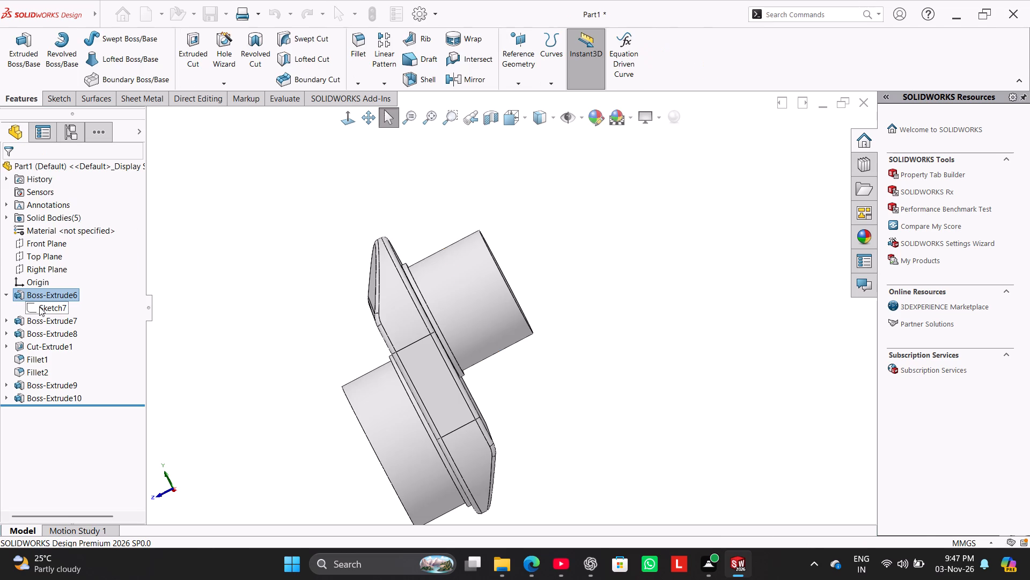
pyautogui.click(5, 291)
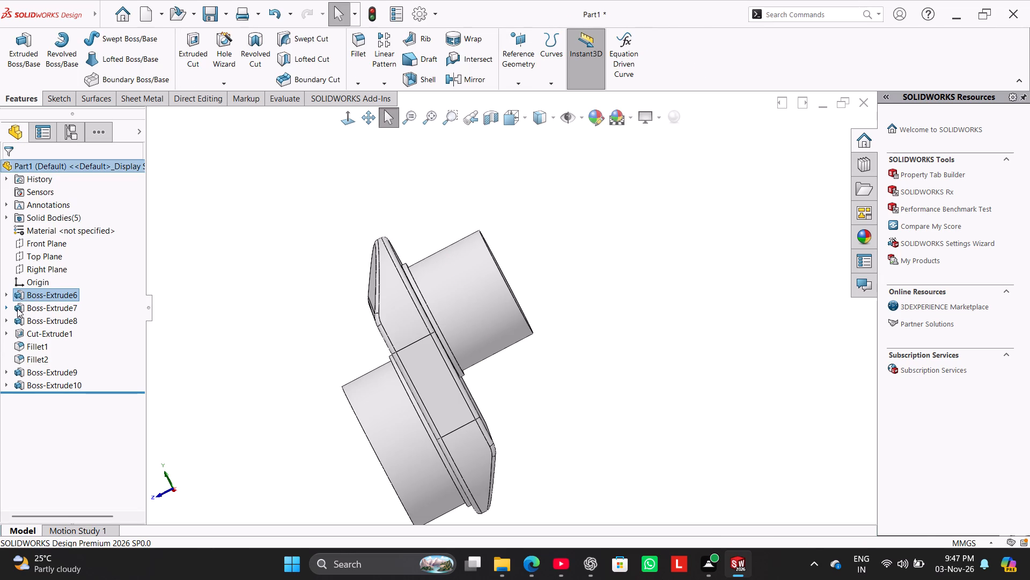
# Edit Boss-Extrude7, the thin disc on the core, to merge its result with the adjoining body.
pyautogui.click(17, 308)
pyautogui.click(28, 278)
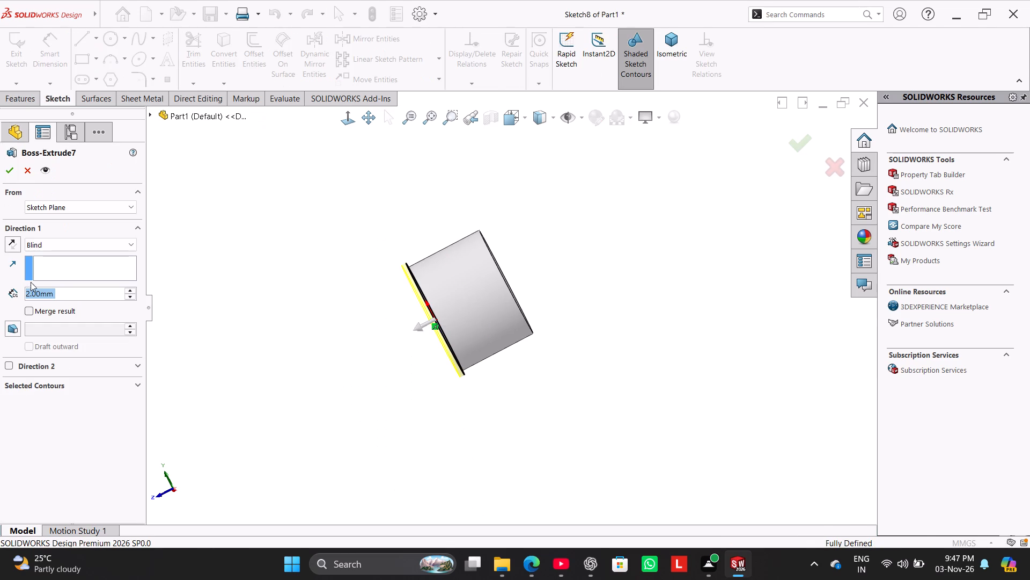
pyautogui.click(27, 308)
pyautogui.click(7, 173)
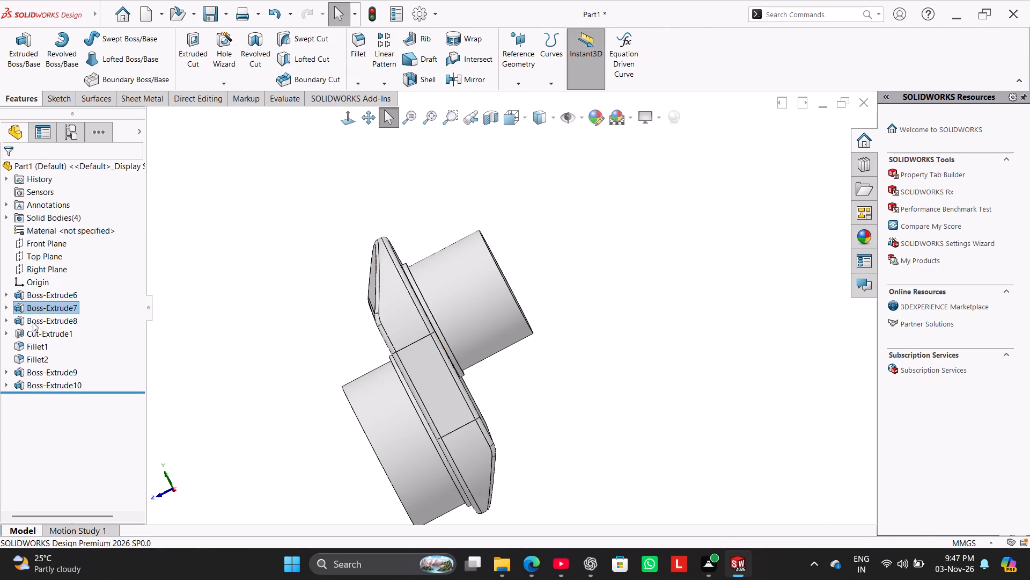
# Edit Boss-Extrude8, the slot plate, to merge its result with the adjoining body.
pyautogui.click(17, 320)
pyautogui.click(27, 288)
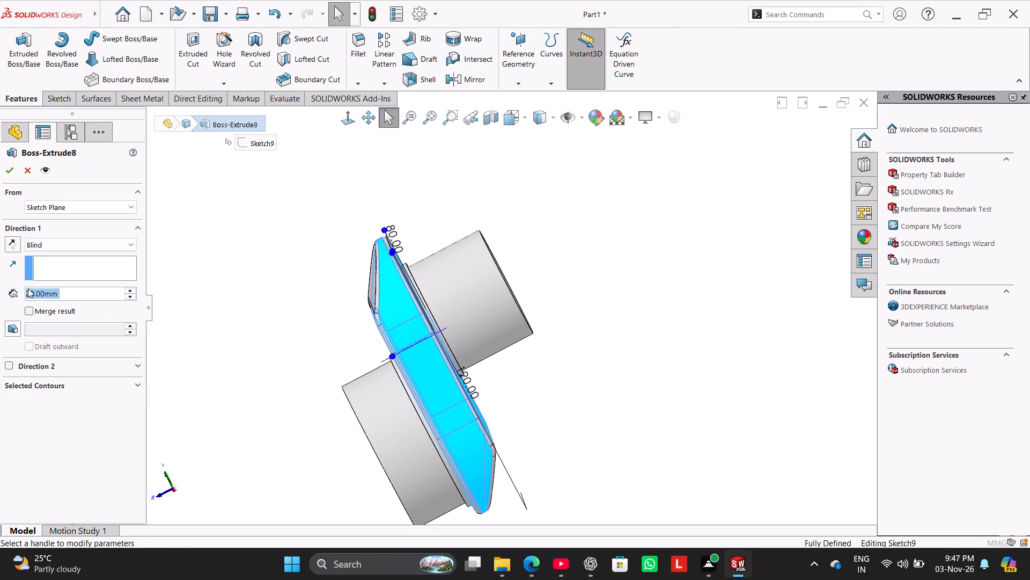
pyautogui.click(32, 308)
pyautogui.click(9, 168)
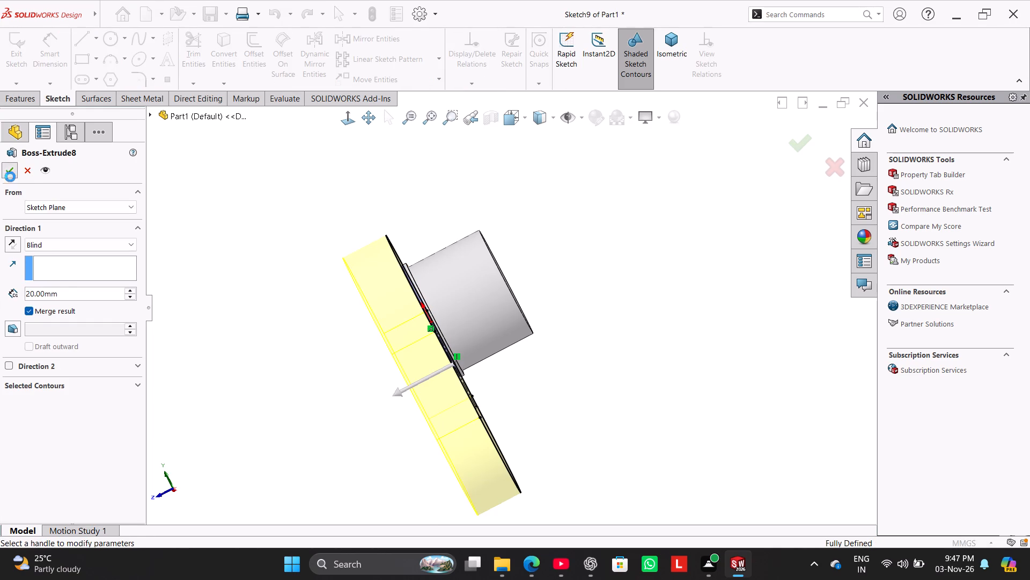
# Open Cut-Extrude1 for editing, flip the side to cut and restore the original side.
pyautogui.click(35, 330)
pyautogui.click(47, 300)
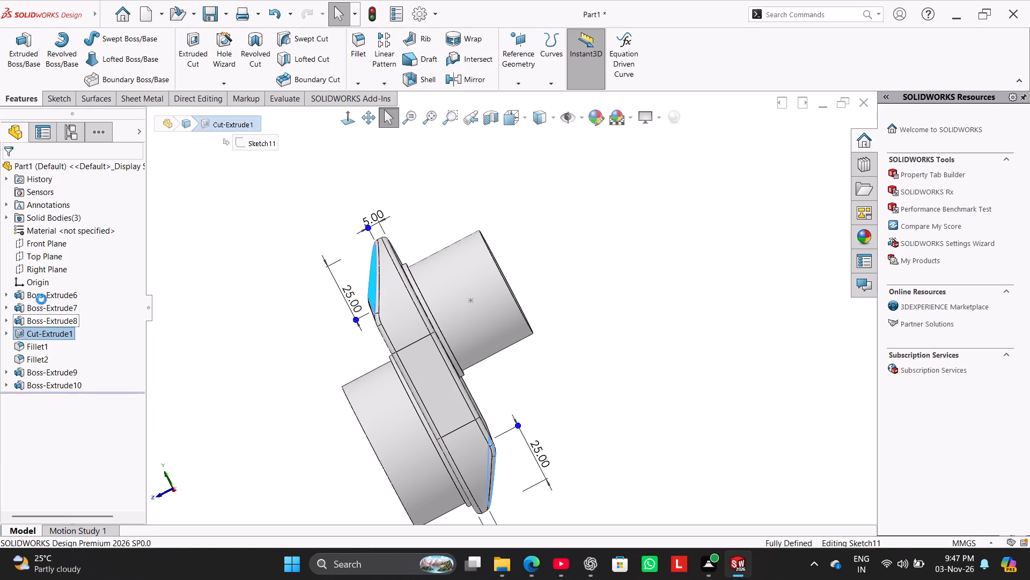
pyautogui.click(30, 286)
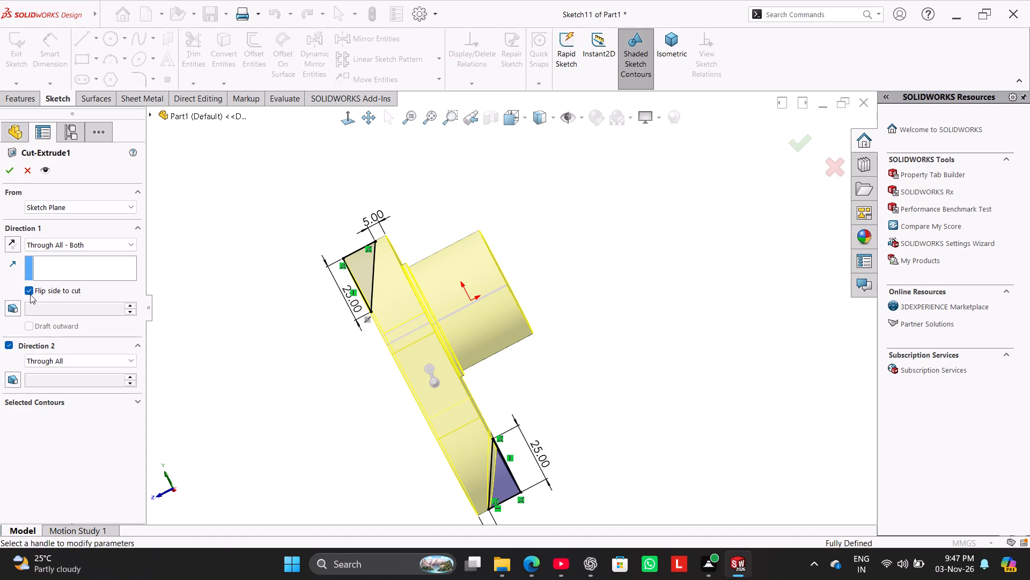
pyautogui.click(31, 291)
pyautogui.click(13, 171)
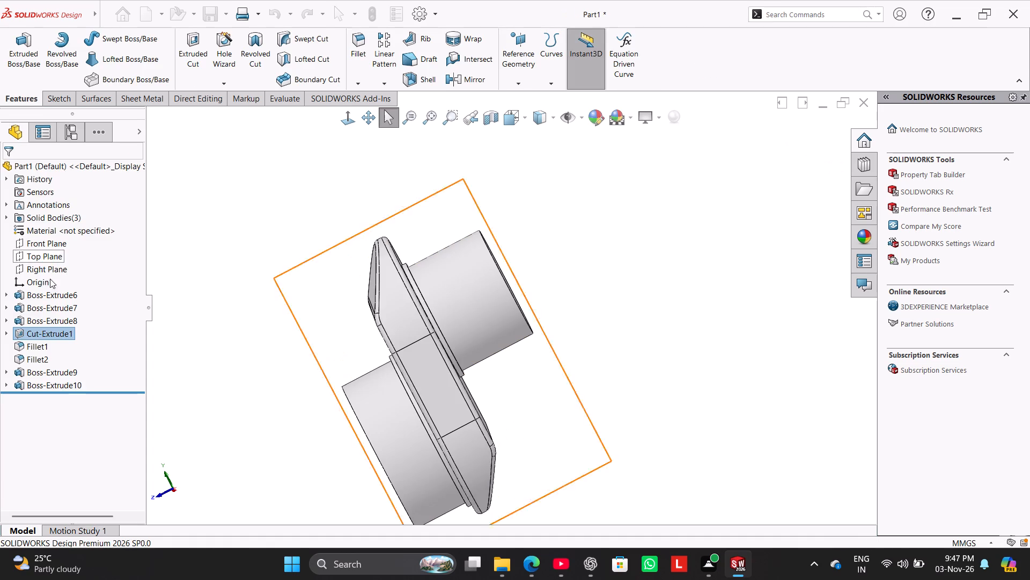
# Edit Boss-Extrude9, the thin disc between the slot plate and the 66 mm cylinder, to merge its result.
pyautogui.click(42, 368)
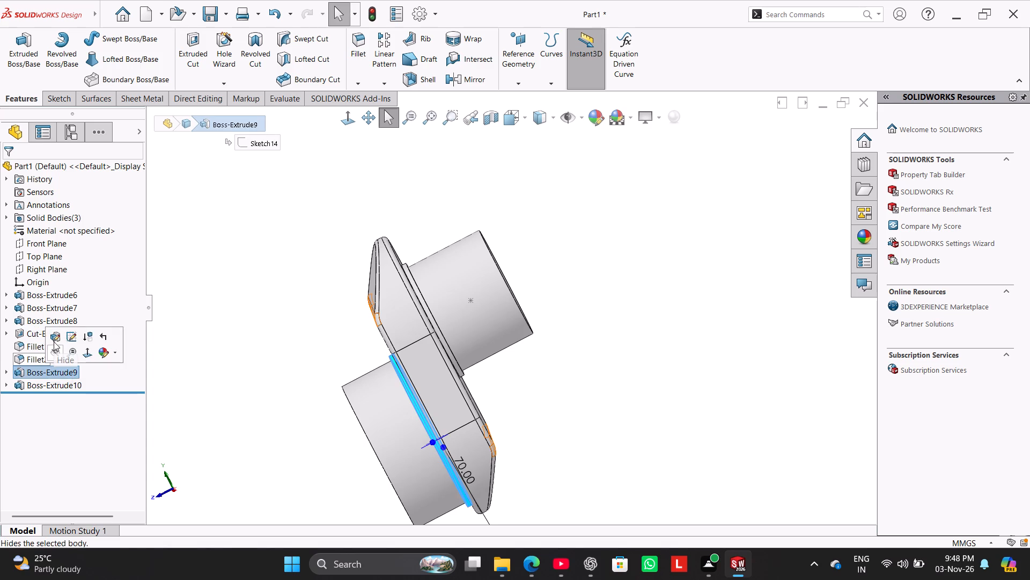
pyautogui.click(54, 336)
pyautogui.click(33, 310)
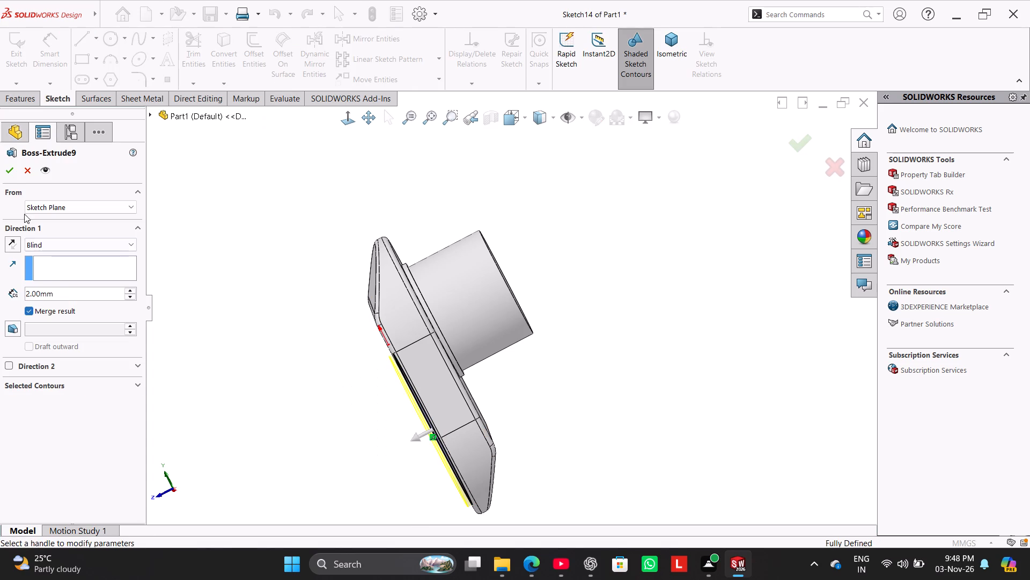
pyautogui.click(10, 175)
# Edit Boss-Extrude10, the 66 mm cylinder, to merge its result with the rest of the part.
pyautogui.click(55, 387)
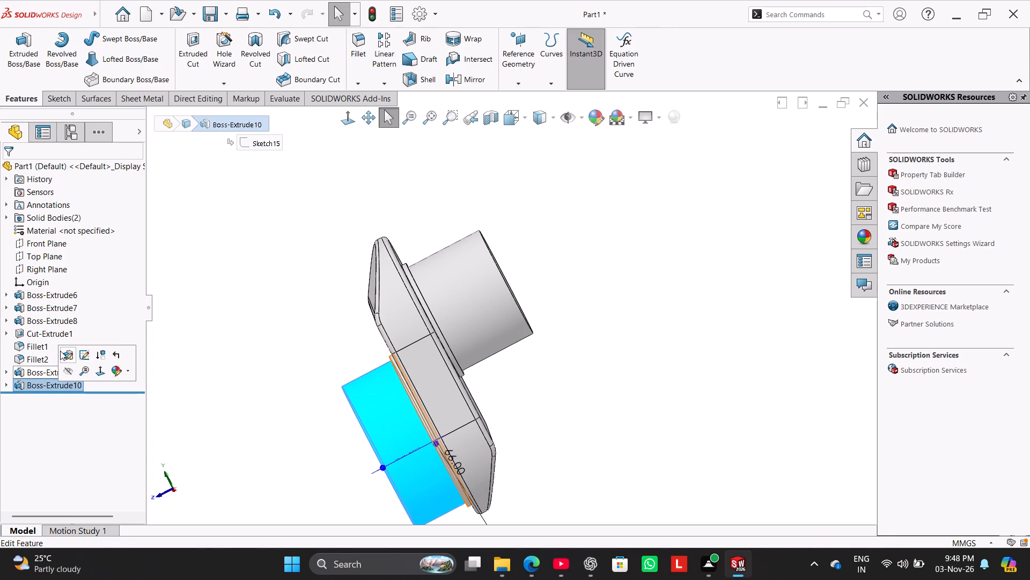
pyautogui.click(63, 353)
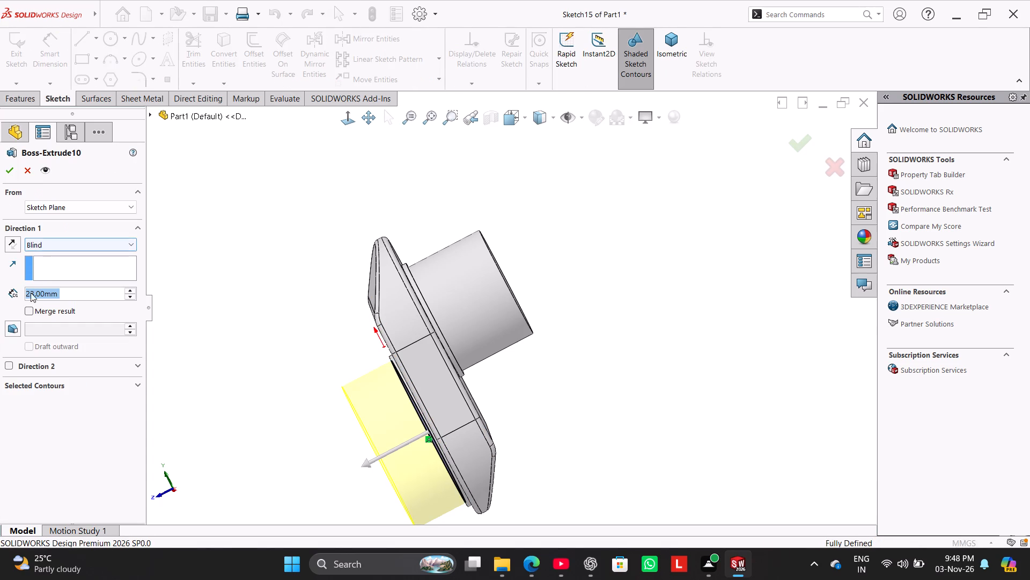
pyautogui.click(37, 316)
pyautogui.click(31, 309)
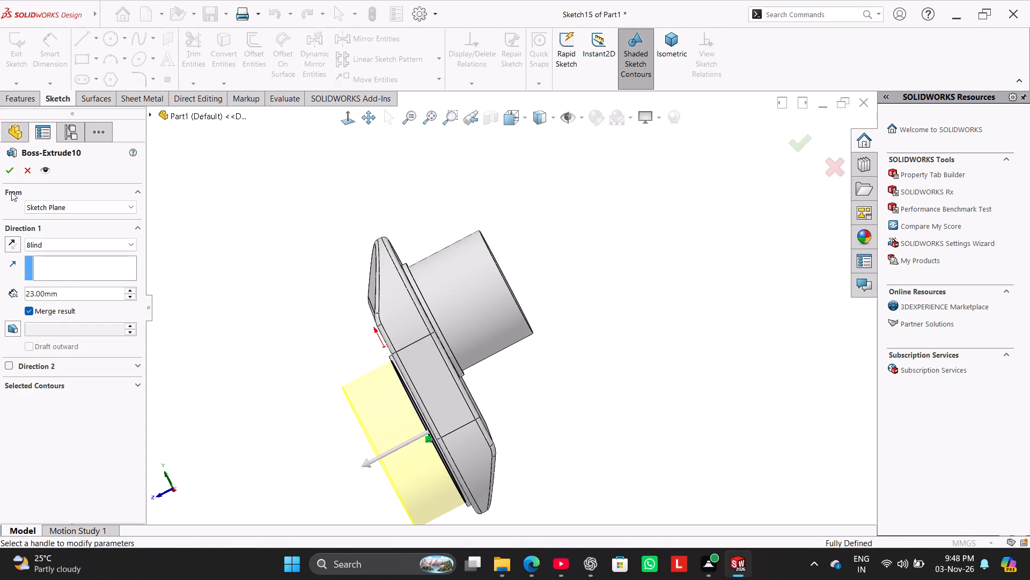
pyautogui.click(10, 168)
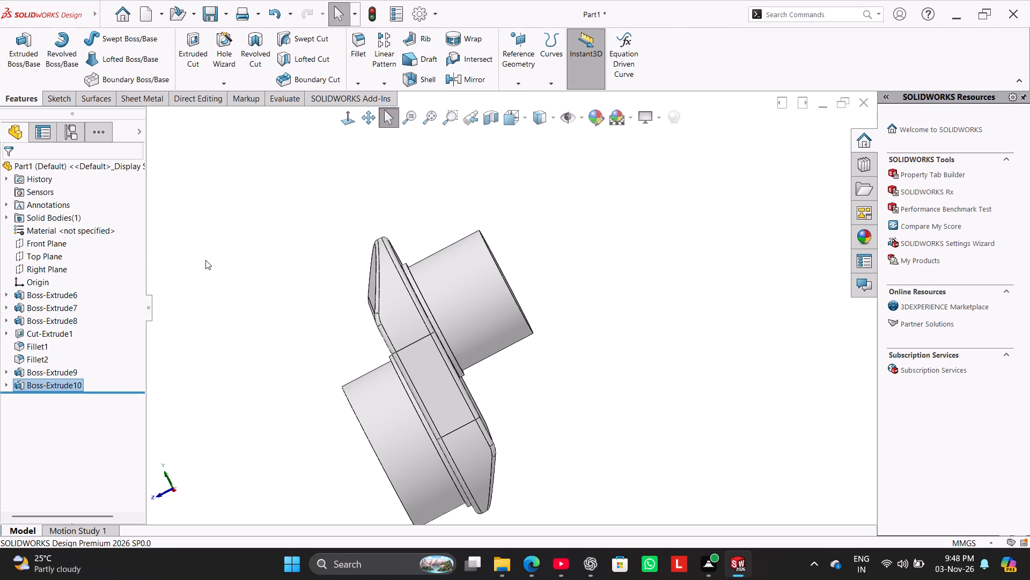
# Mirror the whole solid body about the Front Plane with Merge solids enabled.
pyautogui.moveTo(209, 266); pyautogui.dragTo(217, 282, button='middle')
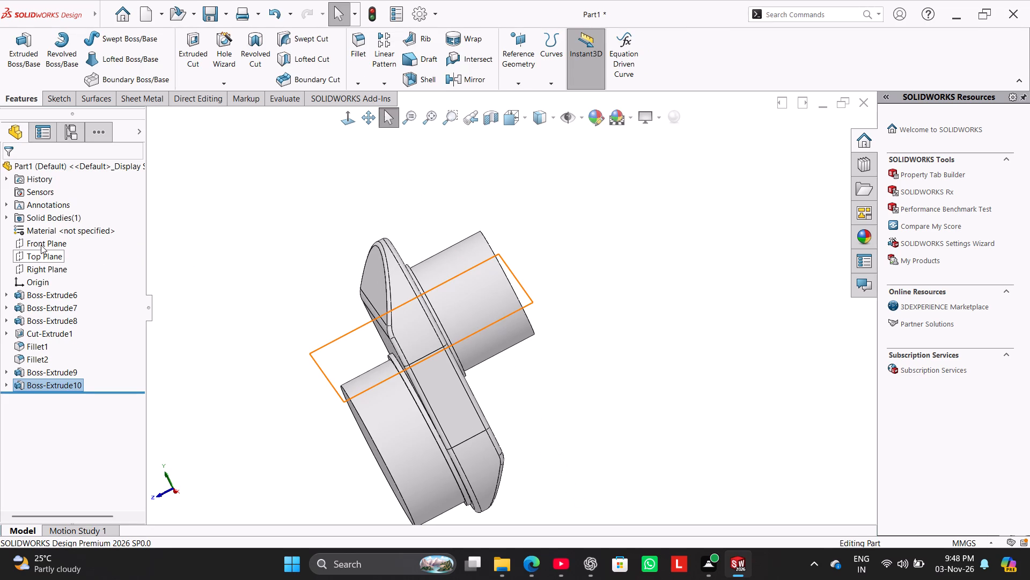
pyautogui.click(41, 245)
pyautogui.click(457, 86)
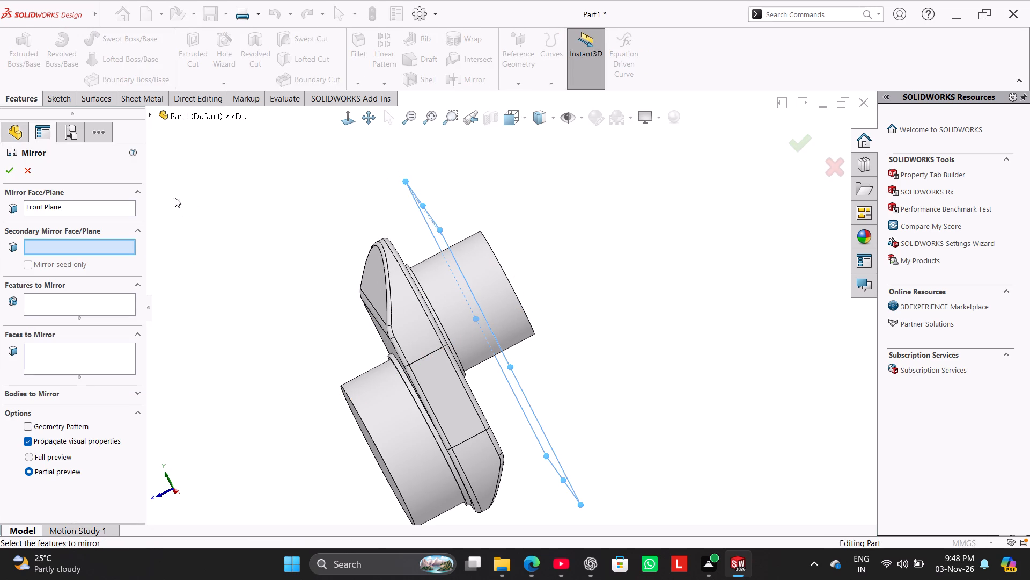
pyautogui.click(80, 395)
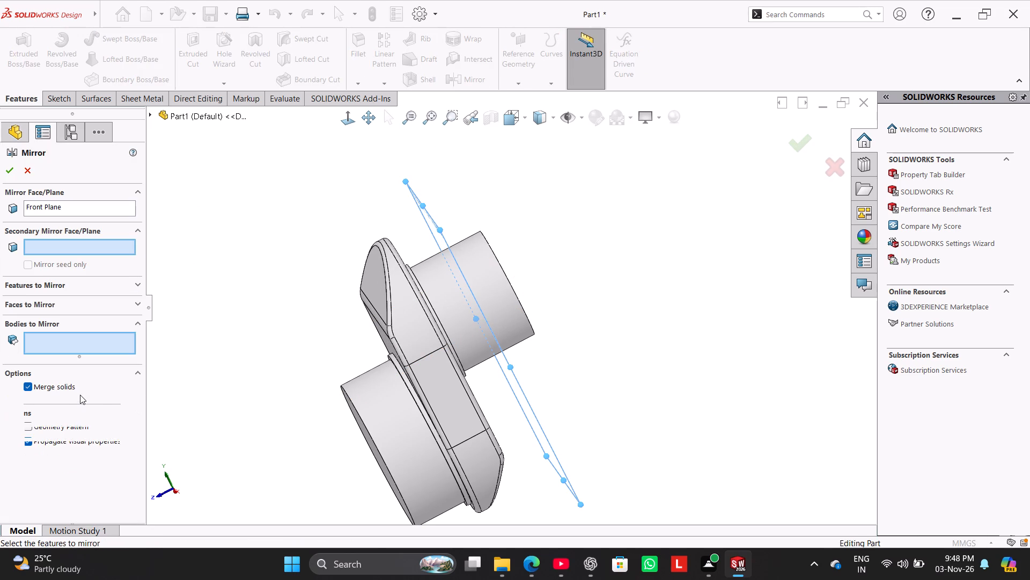
pyautogui.click(150, 114)
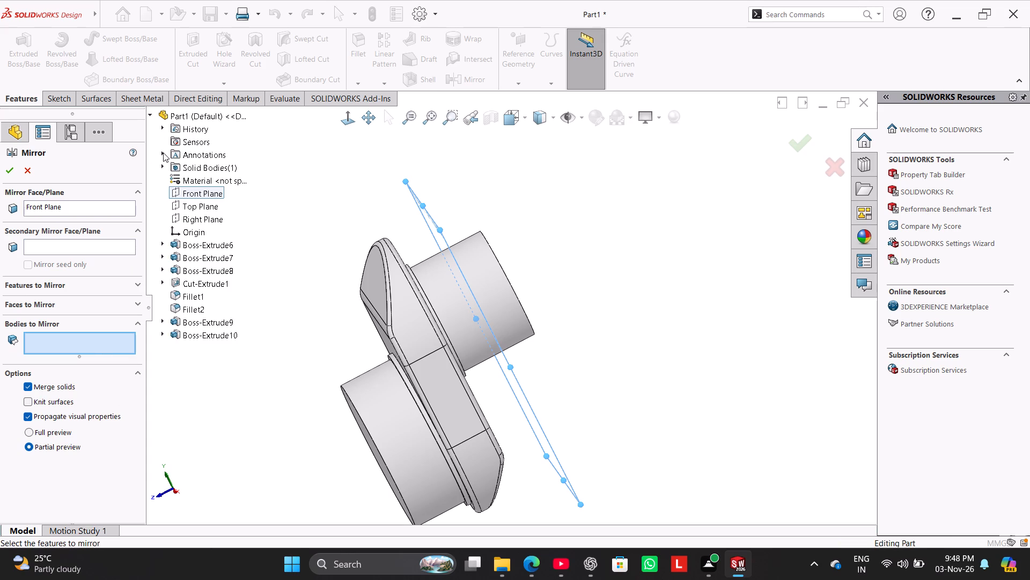
pyautogui.click(164, 170)
pyautogui.click(193, 183)
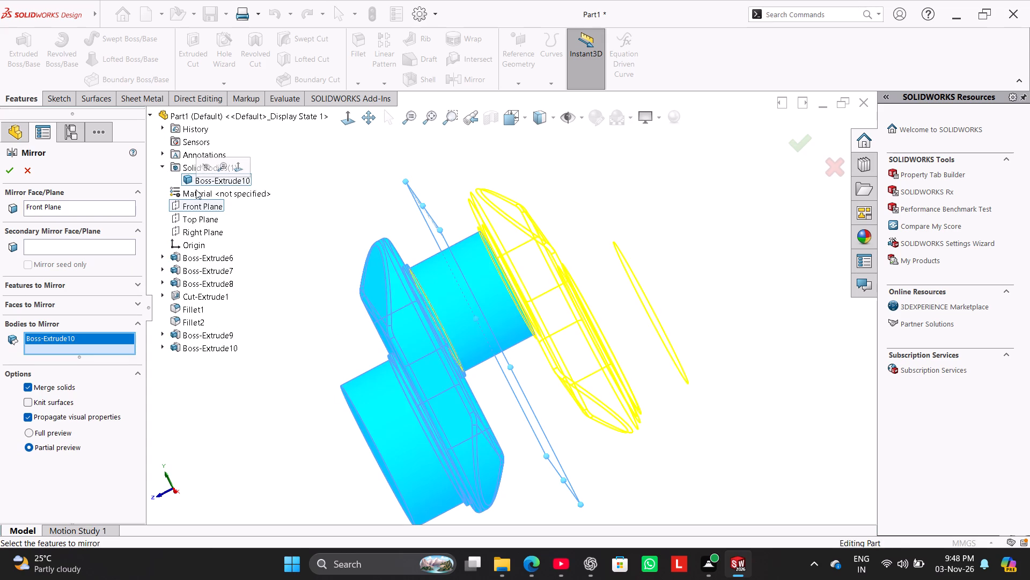
pyautogui.moveTo(291, 274); pyautogui.dragTo(284, 278, button='middle')
pyautogui.click(9, 169)
# Start a reference plane using the outer end face of the mirrored 66 mm cylinder as first reference.
pyautogui.moveTo(301, 251); pyautogui.dragTo(302, 213, button='middle')
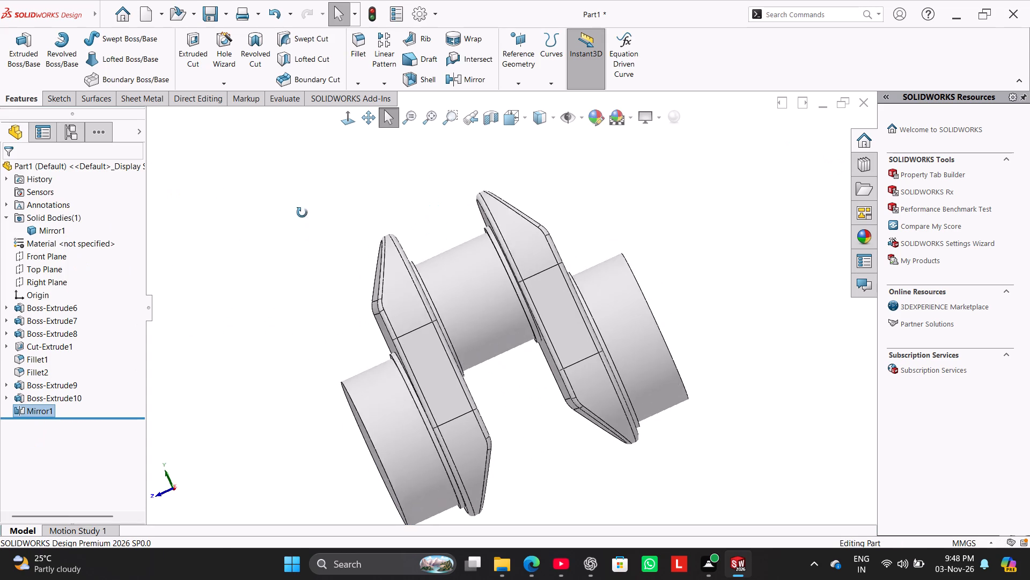
pyautogui.moveTo(302, 213); pyautogui.dragTo(298, 212, button='middle')
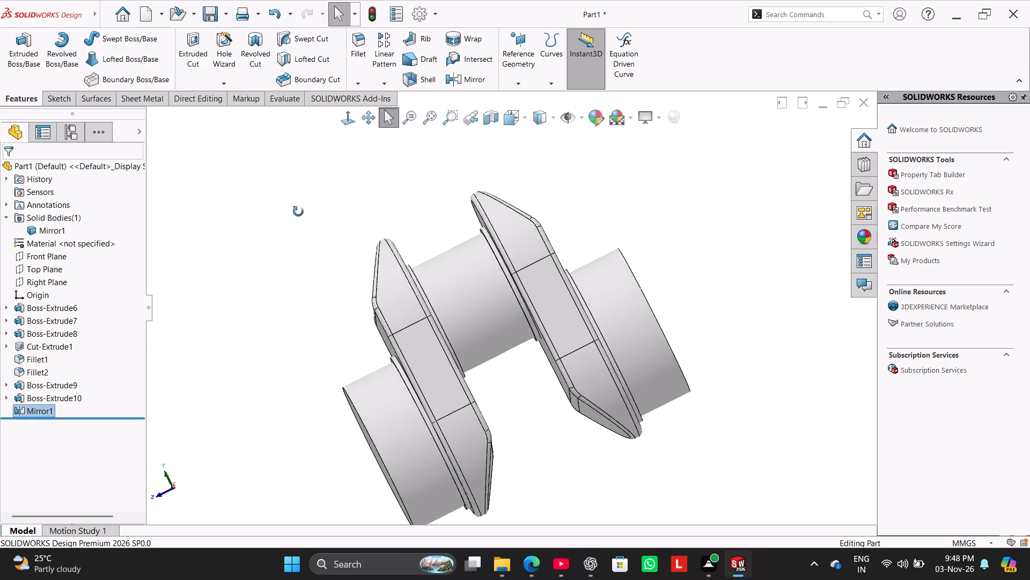
pyautogui.moveTo(298, 212); pyautogui.dragTo(316, 323, button='middle')
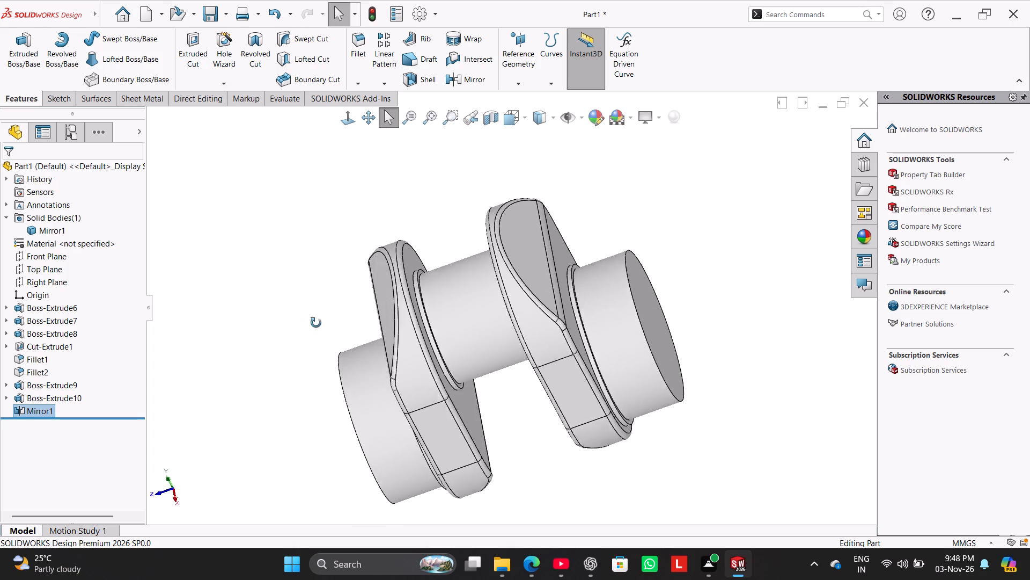
pyautogui.moveTo(316, 323); pyautogui.dragTo(298, 286, button='middle')
pyautogui.click(521, 48)
pyautogui.click(535, 94)
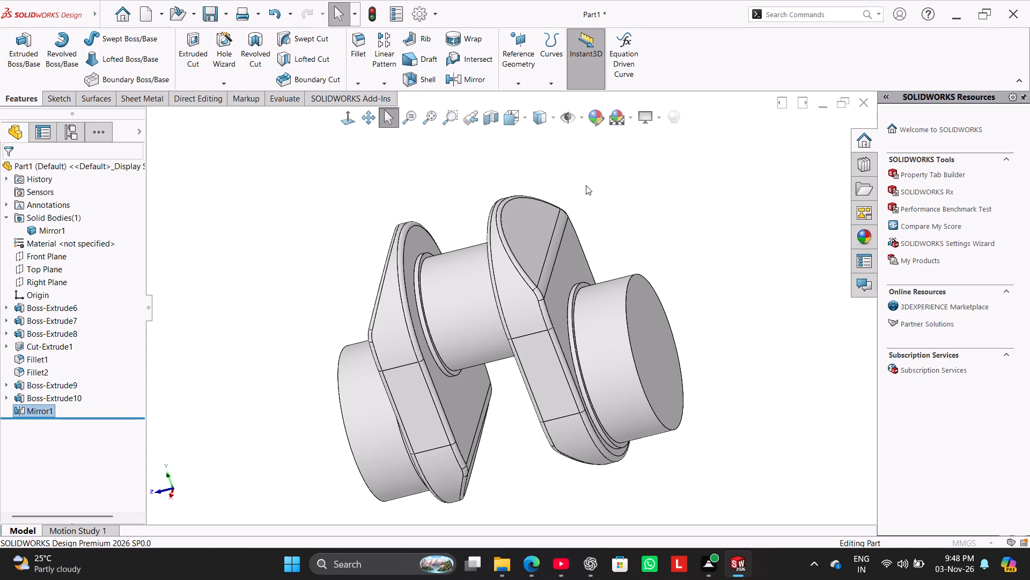
pyautogui.click(637, 308)
pyautogui.moveTo(617, 242); pyautogui.dragTo(637, 253, button='middle')
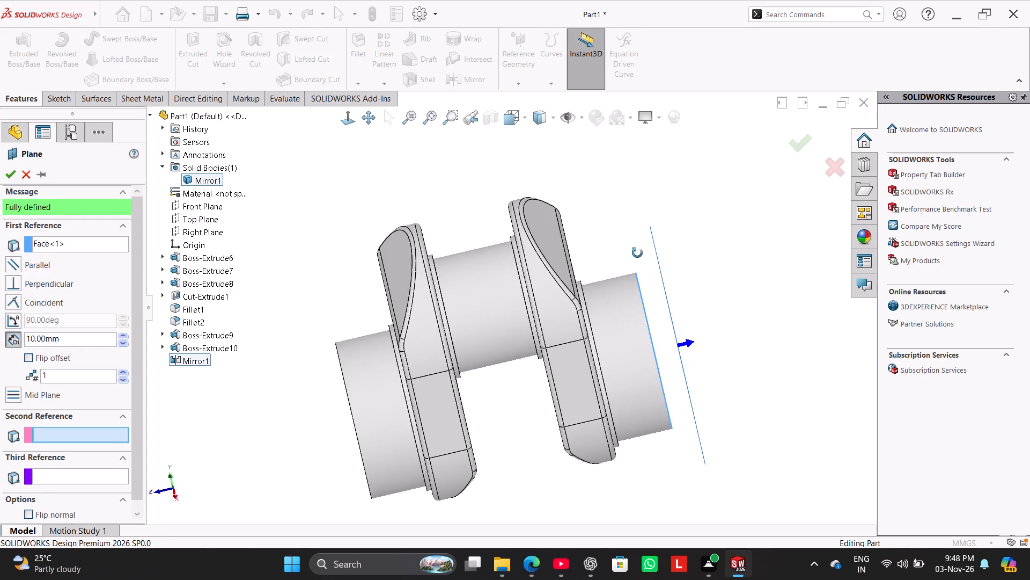
pyautogui.moveTo(637, 253); pyautogui.dragTo(629, 218, button='middle')
pyautogui.scroll(-4, 639, 438)
pyautogui.moveTo(579, 398); pyautogui.dragTo(532, 401, button='middle')
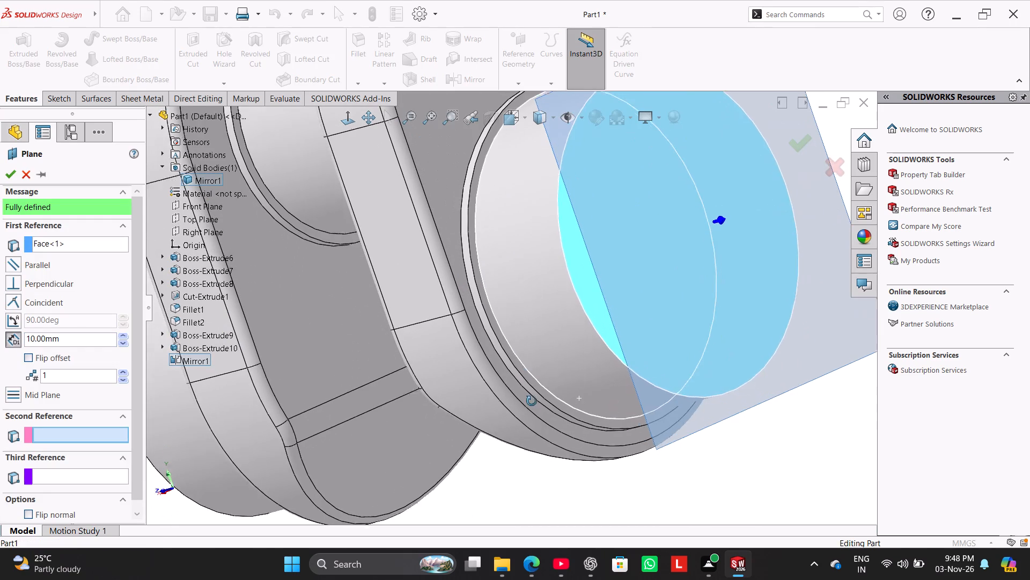
pyautogui.moveTo(532, 401); pyautogui.dragTo(532, 405, button='middle')
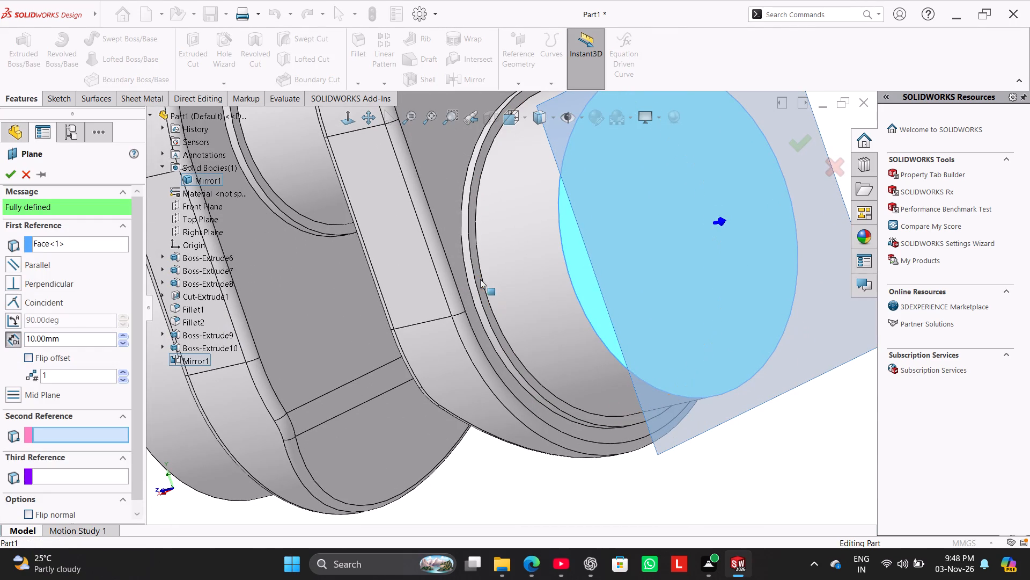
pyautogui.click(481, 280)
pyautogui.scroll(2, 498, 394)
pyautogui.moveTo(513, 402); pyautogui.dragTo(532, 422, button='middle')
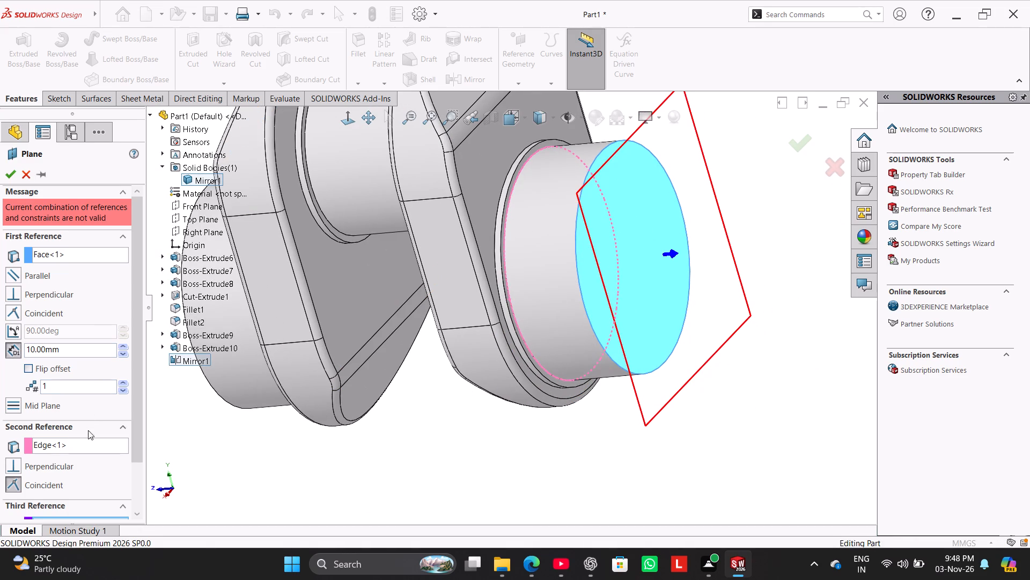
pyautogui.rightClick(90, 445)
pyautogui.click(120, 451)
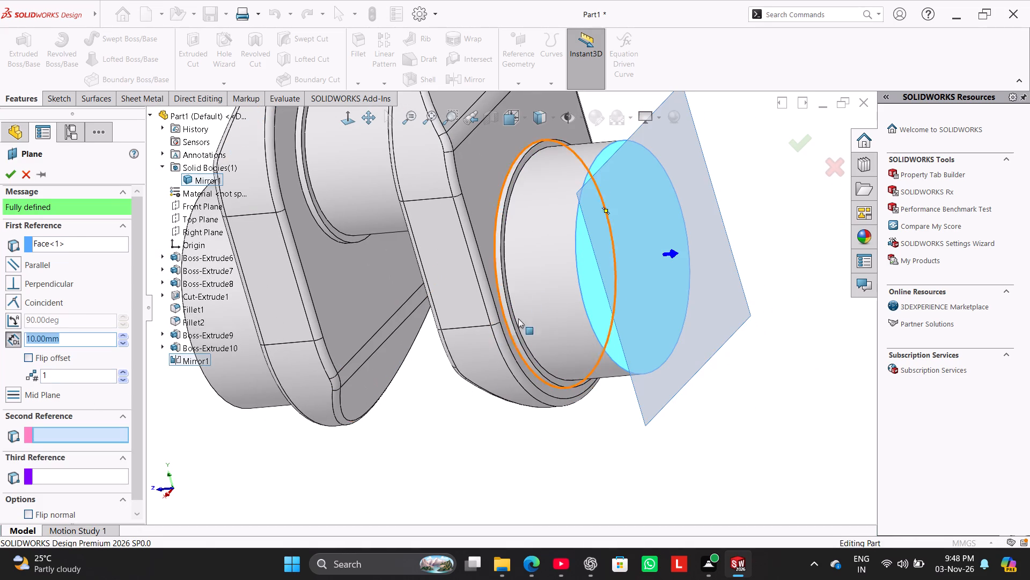
# Complete the mid plane by adding the ring face of the thin disc around the mirrored 66 mm cylinder as second reference.
pyautogui.scroll(-7, 526, 286)
pyautogui.moveTo(439, 281); pyautogui.dragTo(408, 285, button='middle')
pyautogui.click(433, 253)
pyautogui.scroll(5, 446, 303)
pyautogui.moveTo(467, 329); pyautogui.dragTo(513, 387, button='middle')
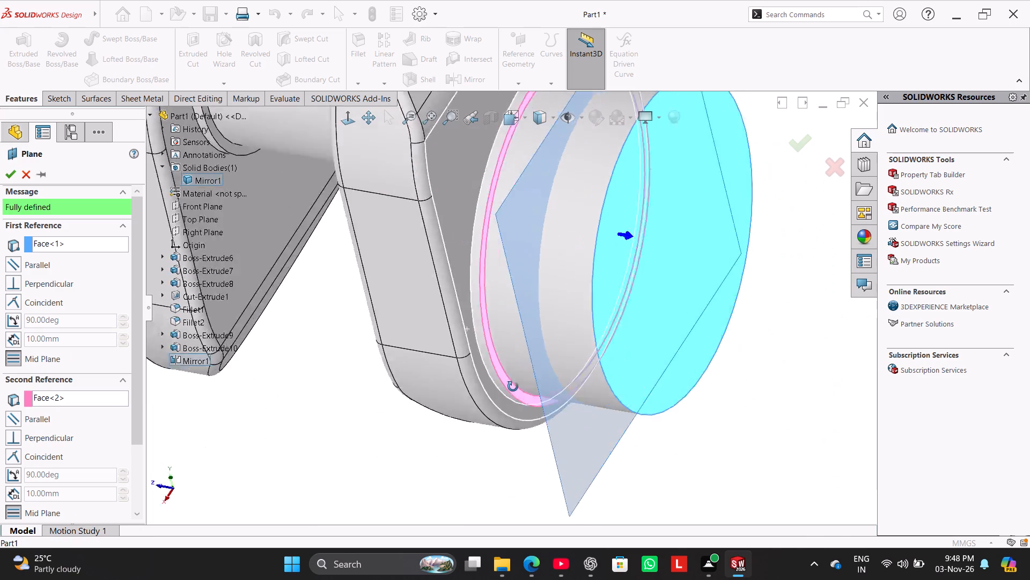
pyautogui.moveTo(513, 387); pyautogui.dragTo(520, 396, button='middle')
pyautogui.click(11, 175)
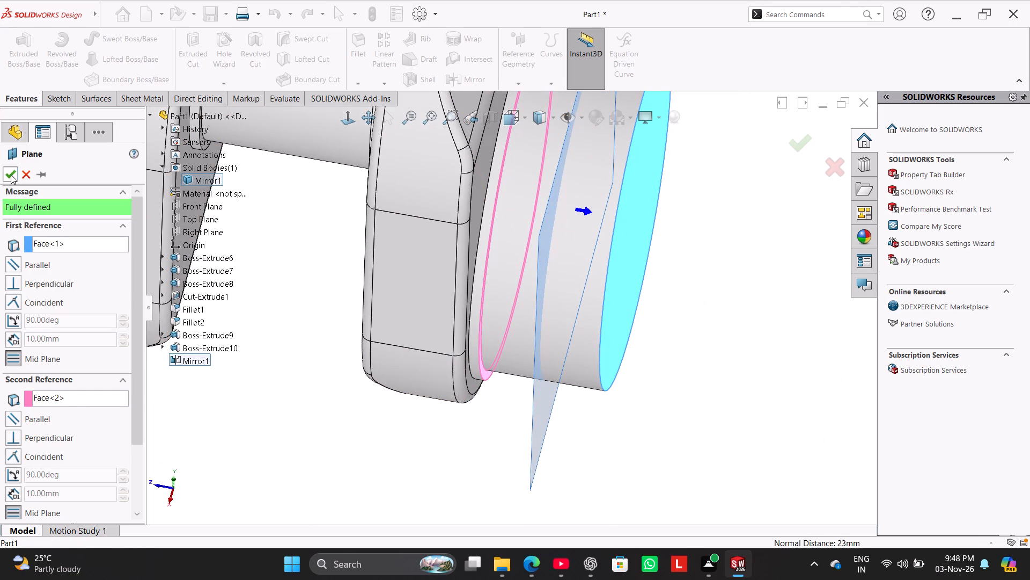
pyautogui.scroll(2, 300, 374)
pyautogui.click(285, 368)
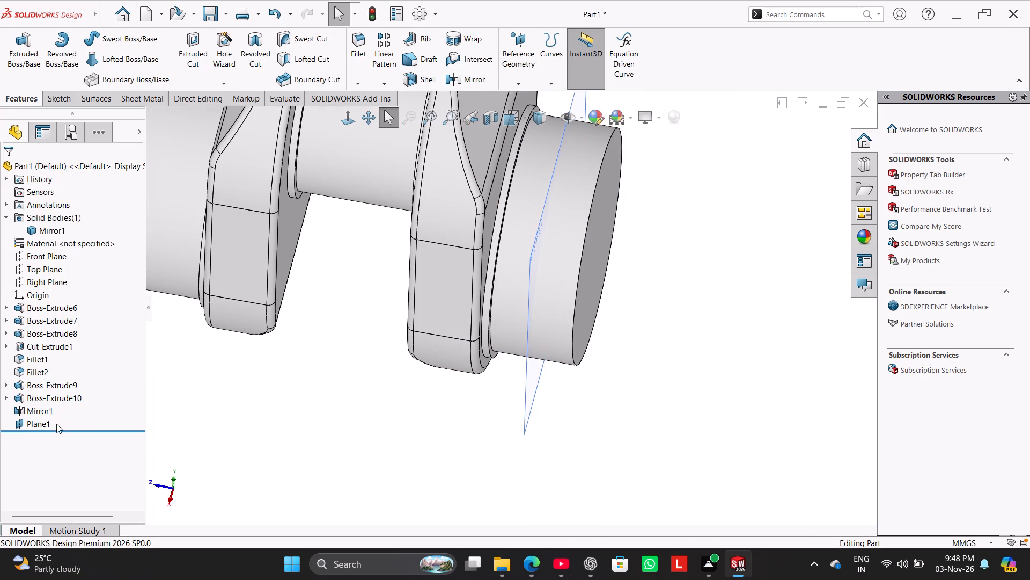
# Mirror the whole solid body about Plane1, the mid plane through the end cylinder, with Merge solids enabled.
pyautogui.keyDown('ctrl'); pyautogui.click(42, 424); pyautogui.keyUp('ctrl')
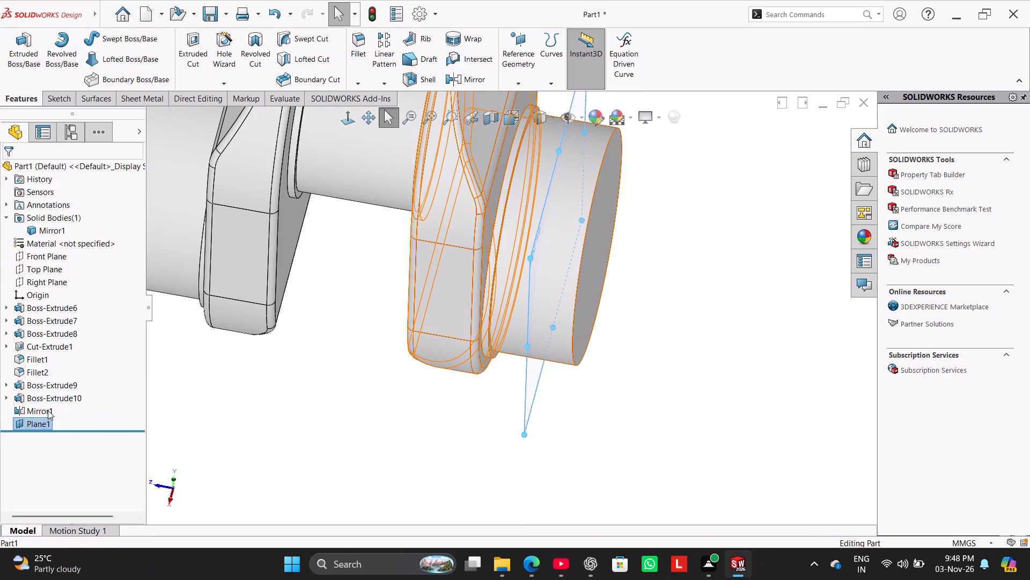
pyautogui.keyDown('ctrl'); pyautogui.click(48, 410); pyautogui.keyUp('ctrl')
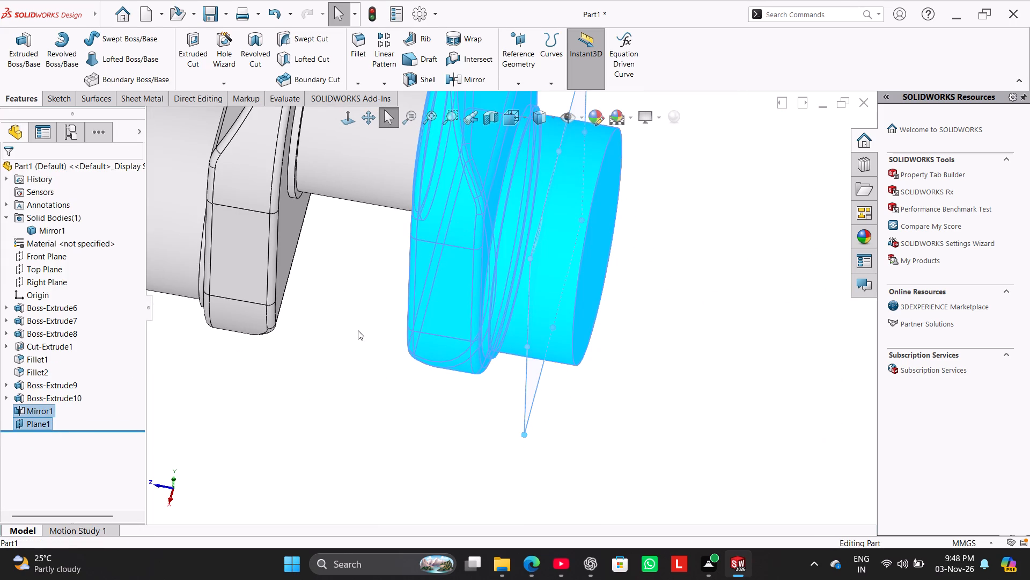
pyautogui.keyDown('ctrl'); pyautogui.scroll(-1, 358, 330); pyautogui.keyUp('ctrl')
pyautogui.scroll(4, 358, 330)
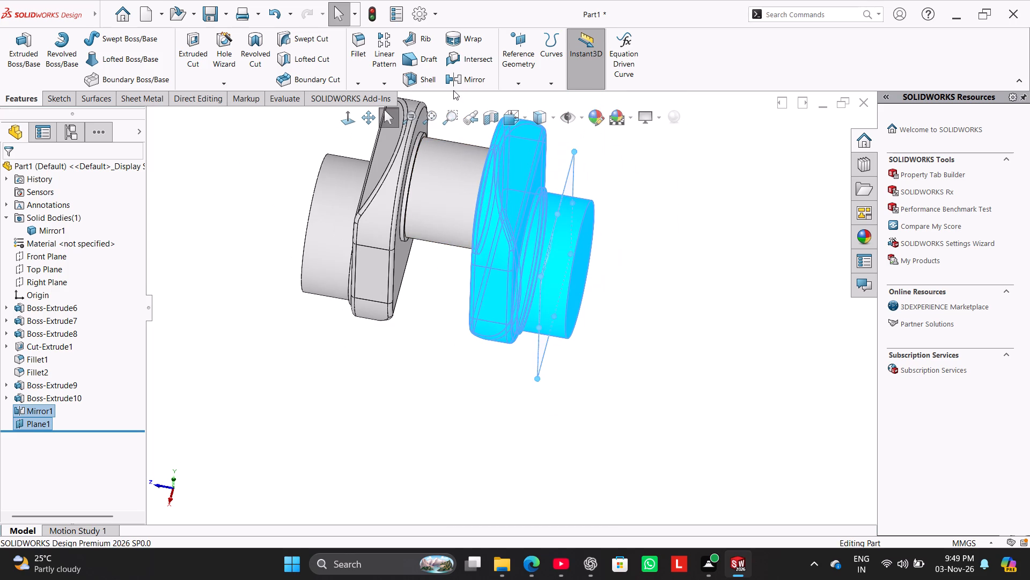
pyautogui.click(453, 71)
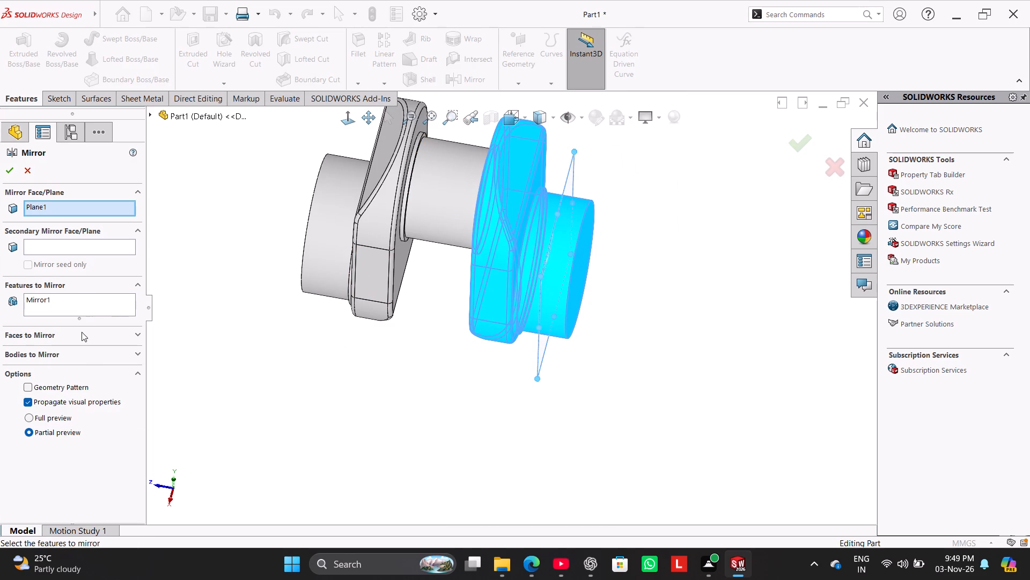
pyautogui.click(89, 351)
pyautogui.click(155, 117)
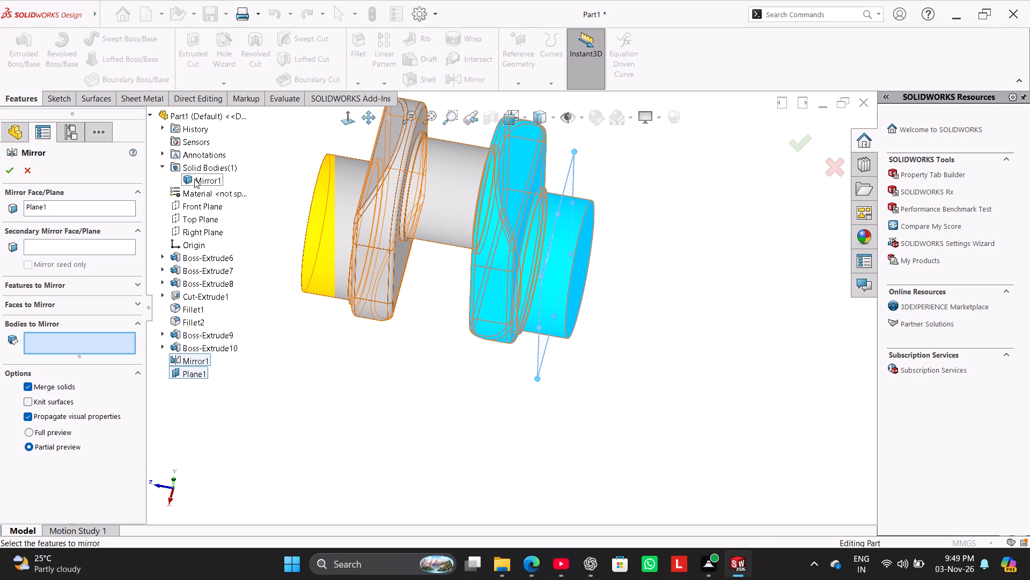
pyautogui.click(194, 179)
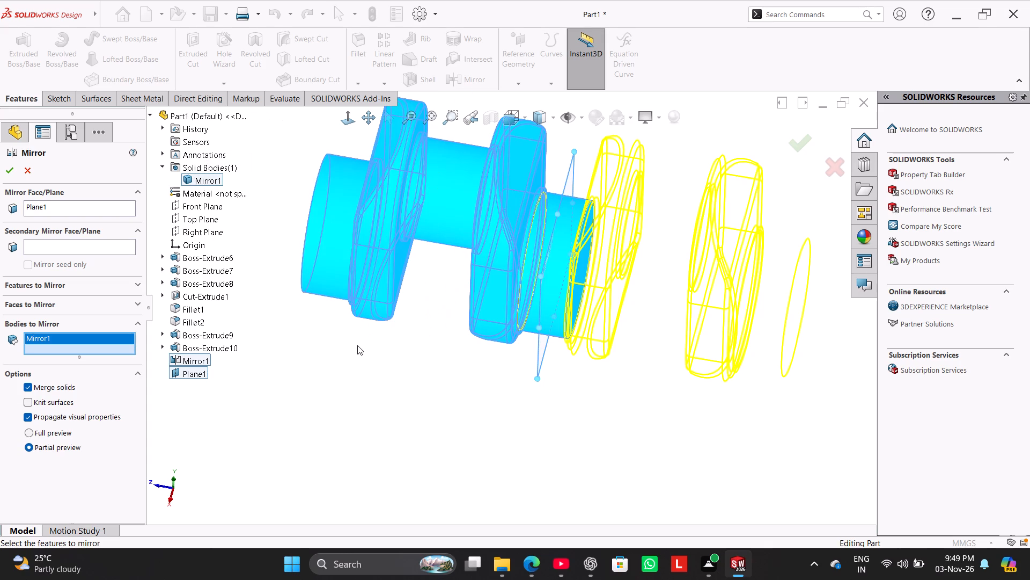
pyautogui.scroll(-3, 362, 345)
pyautogui.scroll(5, 362, 345)
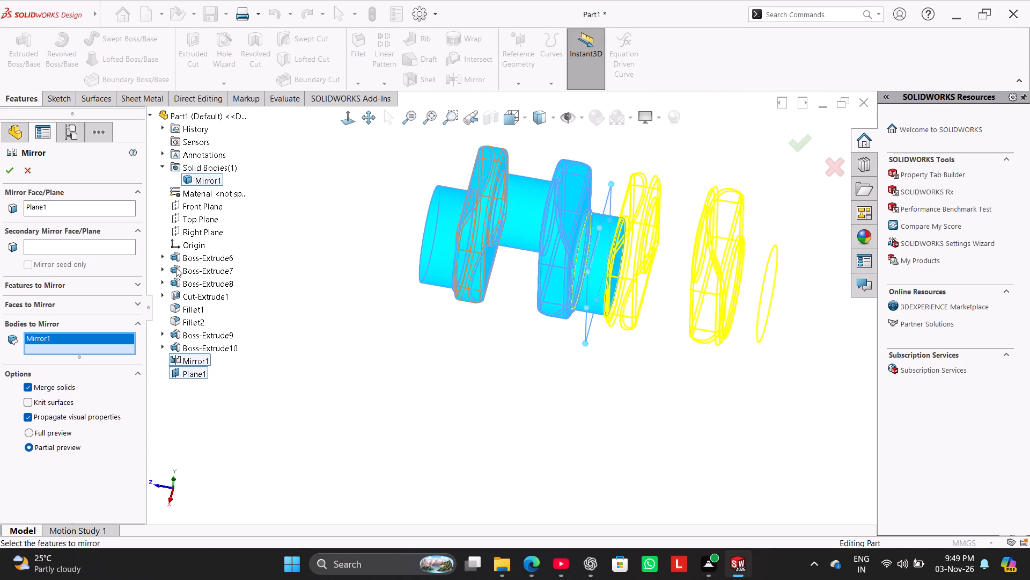
pyautogui.click(14, 170)
pyautogui.click(347, 286)
# Hide Plane1 in the model.
pyautogui.moveTo(367, 291); pyautogui.dragTo(377, 263, button='middle')
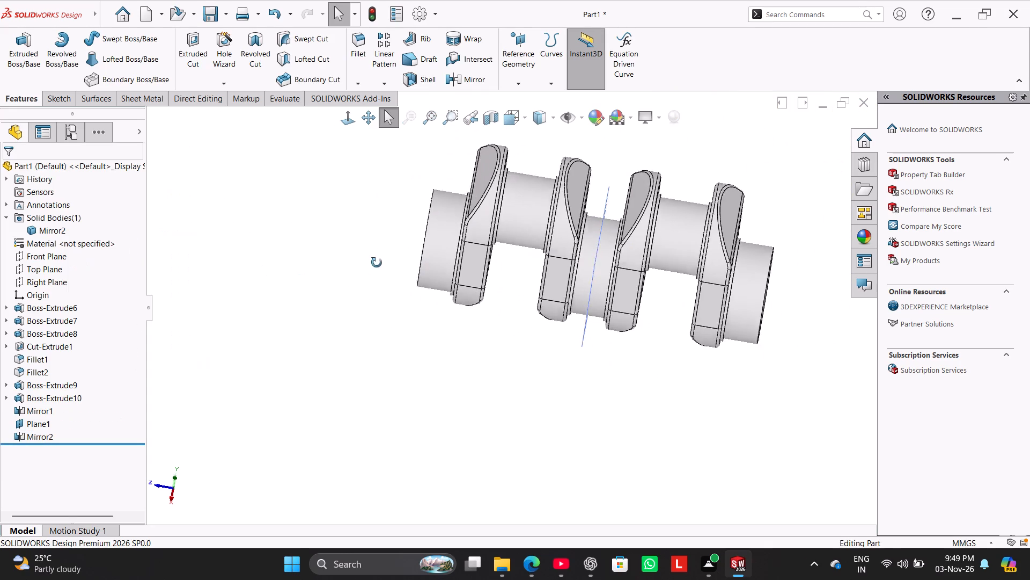
pyautogui.moveTo(377, 263); pyautogui.dragTo(364, 234, button='middle')
pyautogui.rightClick(26, 422)
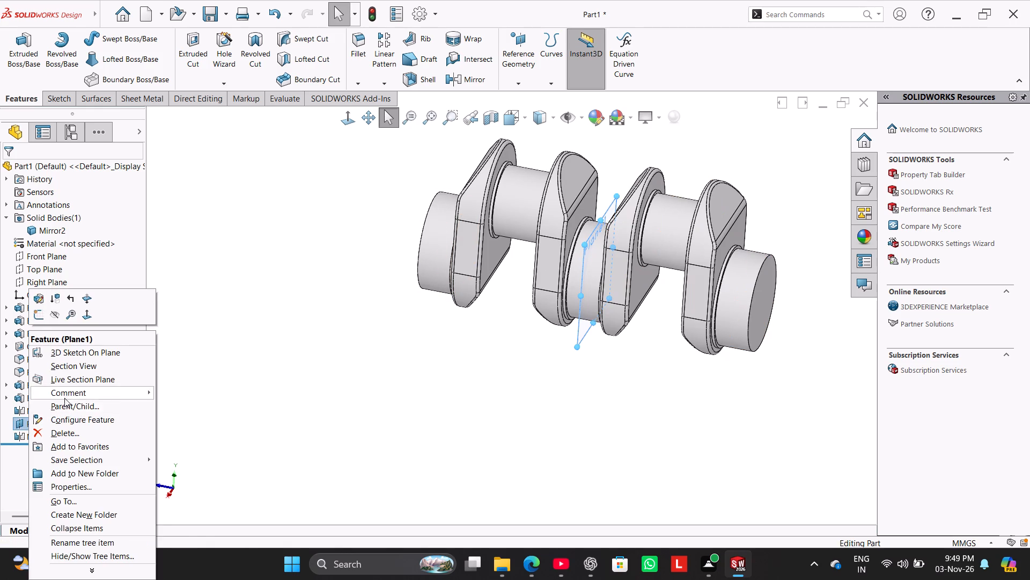
pyautogui.click(53, 314)
pyautogui.click(335, 286)
# Examine the complete crankshaft body from the isometric view and from several side angles.
pyautogui.moveTo(327, 342); pyautogui.dragTo(471, 268, button='right')
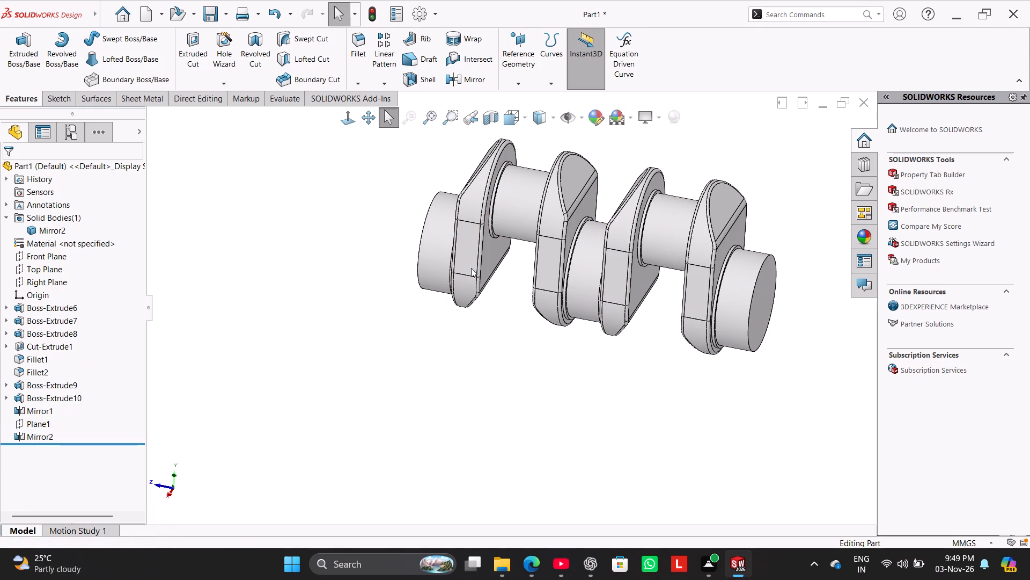
pyautogui.moveTo(471, 268); pyautogui.dragTo(450, 273, button='right')
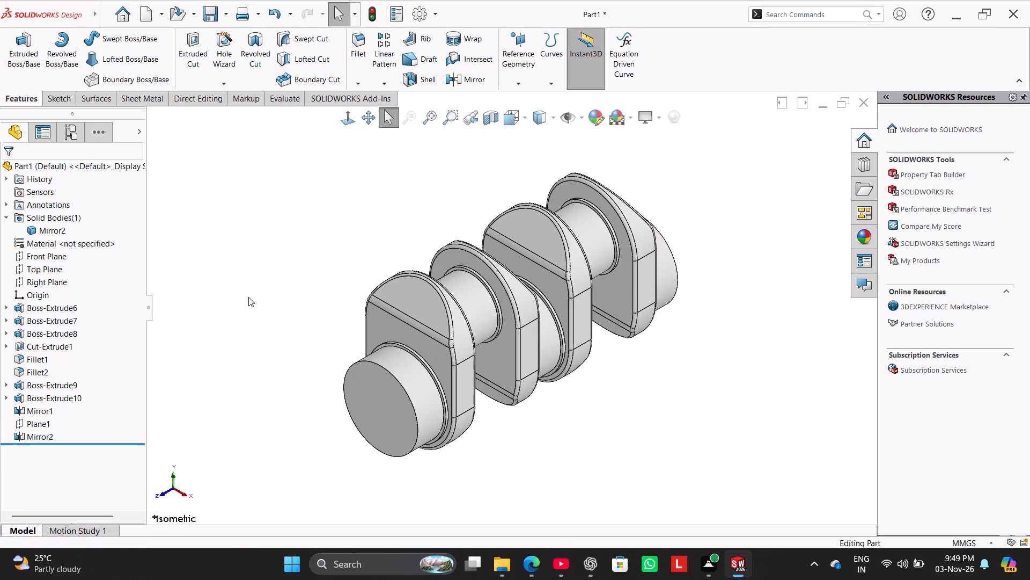
pyautogui.moveTo(258, 352); pyautogui.dragTo(205, 285, button='middle')
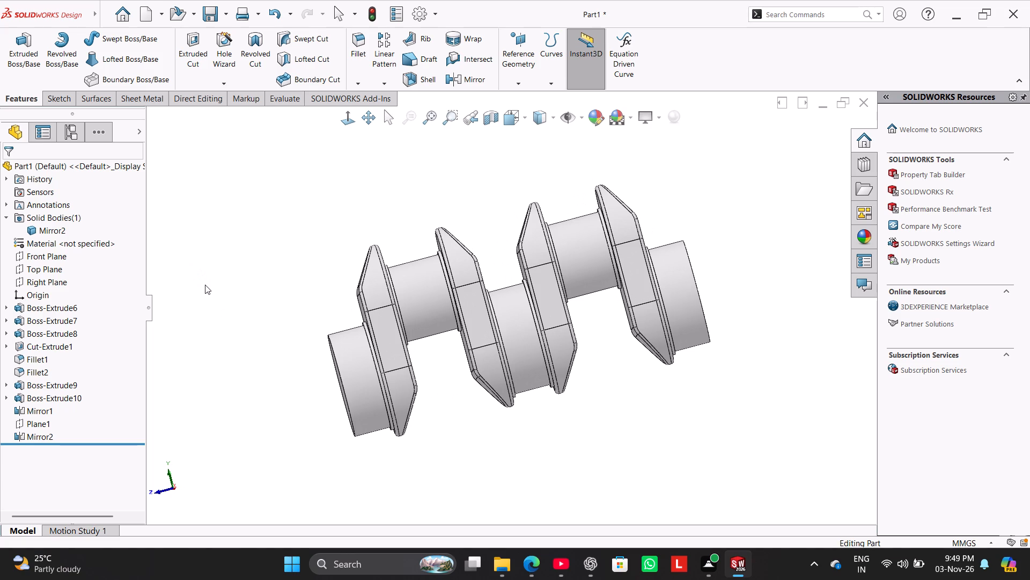
pyautogui.moveTo(233, 305); pyautogui.dragTo(233, 300, button='middle')
pyautogui.moveTo(233, 318); pyautogui.dragTo(323, 266, button='right')
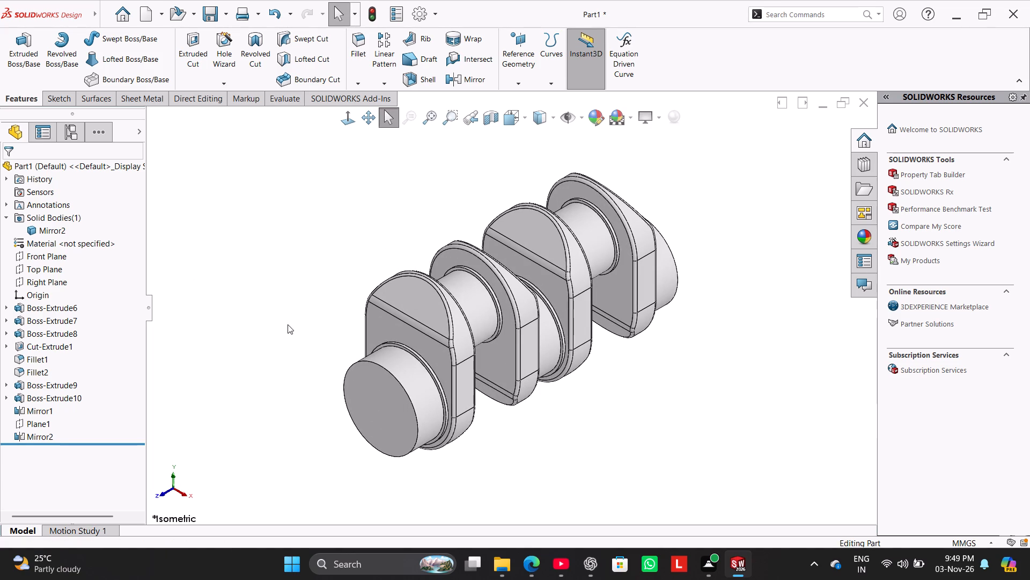
pyautogui.moveTo(292, 322); pyautogui.dragTo(326, 279, button='right')
pyautogui.moveTo(307, 312); pyautogui.dragTo(260, 226, button='middle')
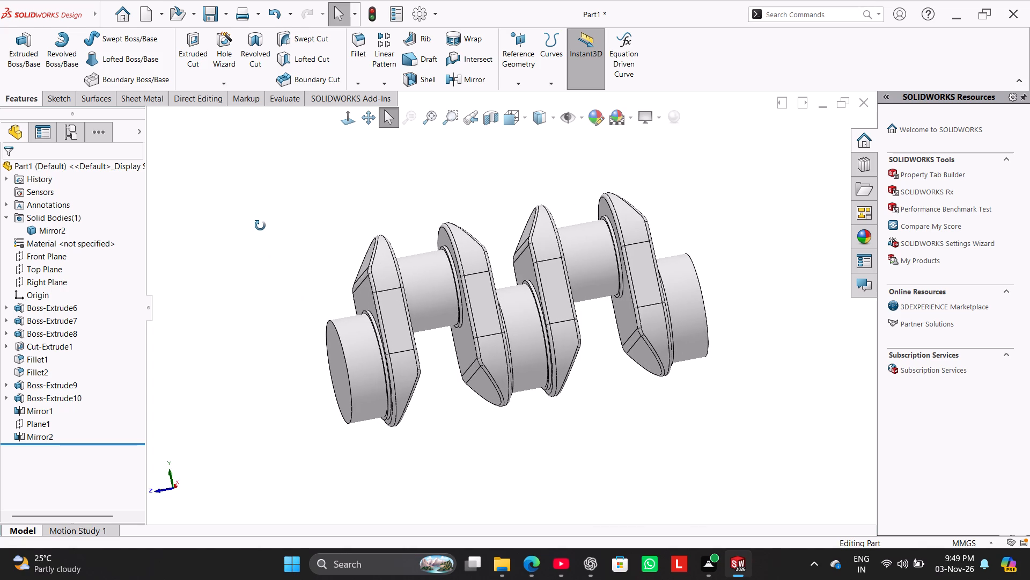
pyautogui.moveTo(260, 226); pyautogui.dragTo(249, 240, button='middle')
pyautogui.moveTo(257, 271); pyautogui.dragTo(444, 197, button='right')
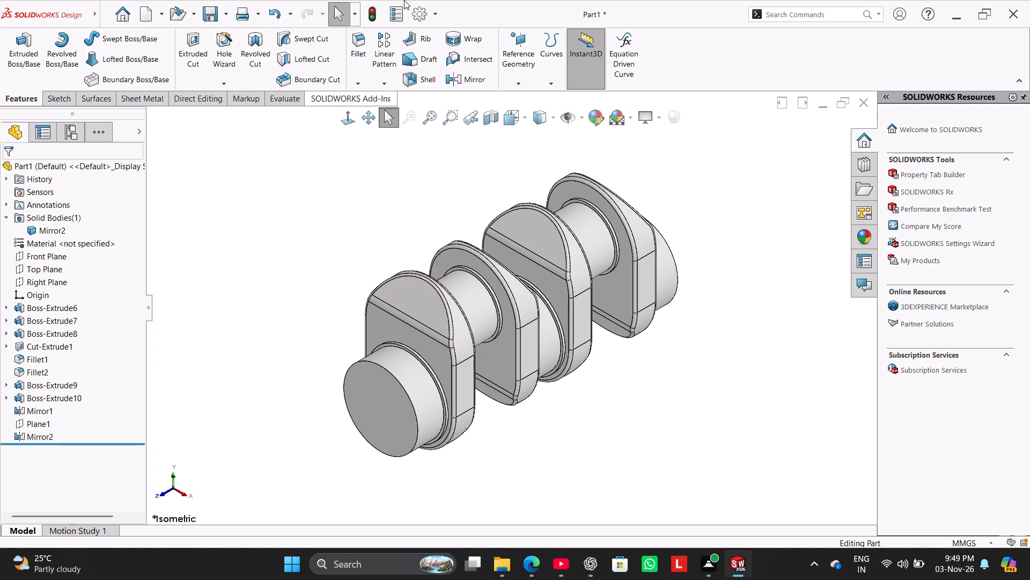
# Sketch a 45 mm diameter circle on the front cylinder's end face, concentric with its circular edge.
pyautogui.click(379, 390)
pyautogui.click(426, 358)
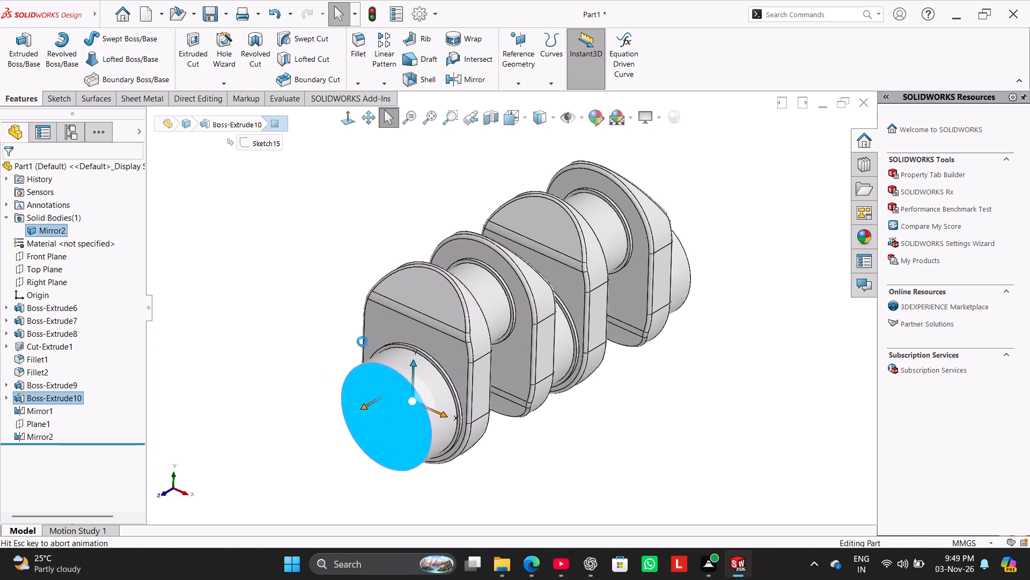
pyautogui.click(304, 286)
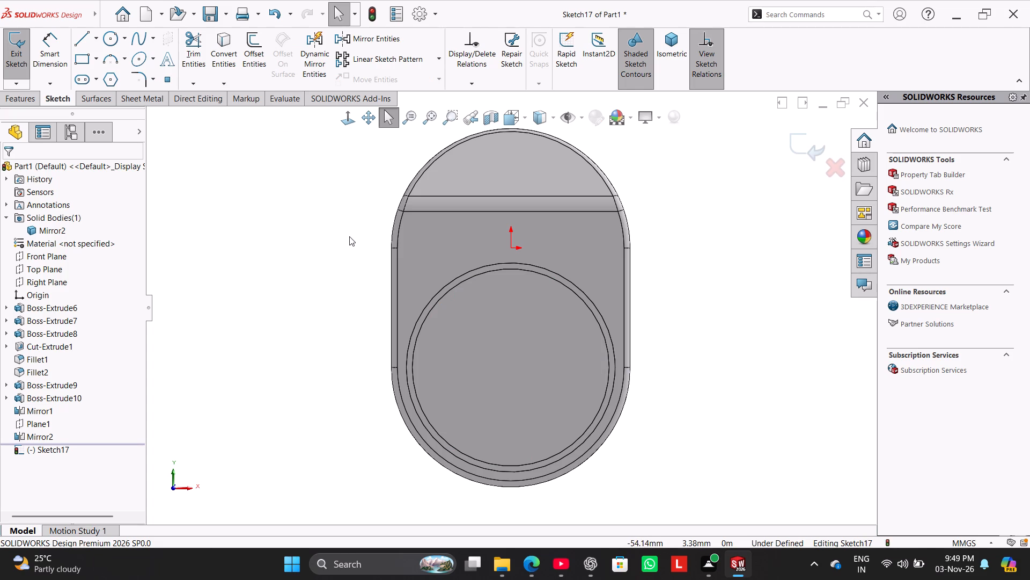
pyautogui.moveTo(349, 236); pyautogui.dragTo(325, 271, button='middle')
pyautogui.scroll(2, 325, 270)
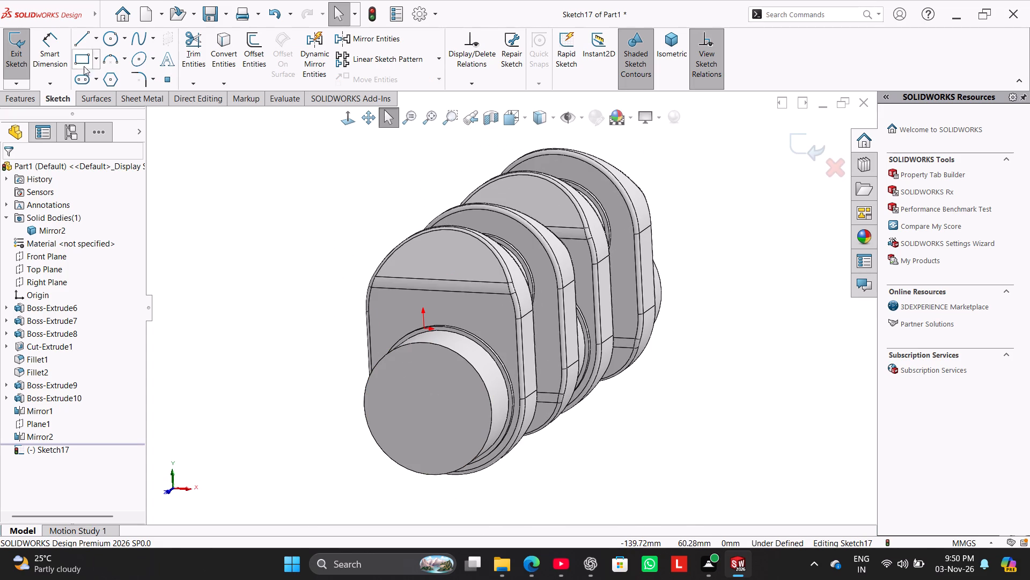
pyautogui.click(106, 39)
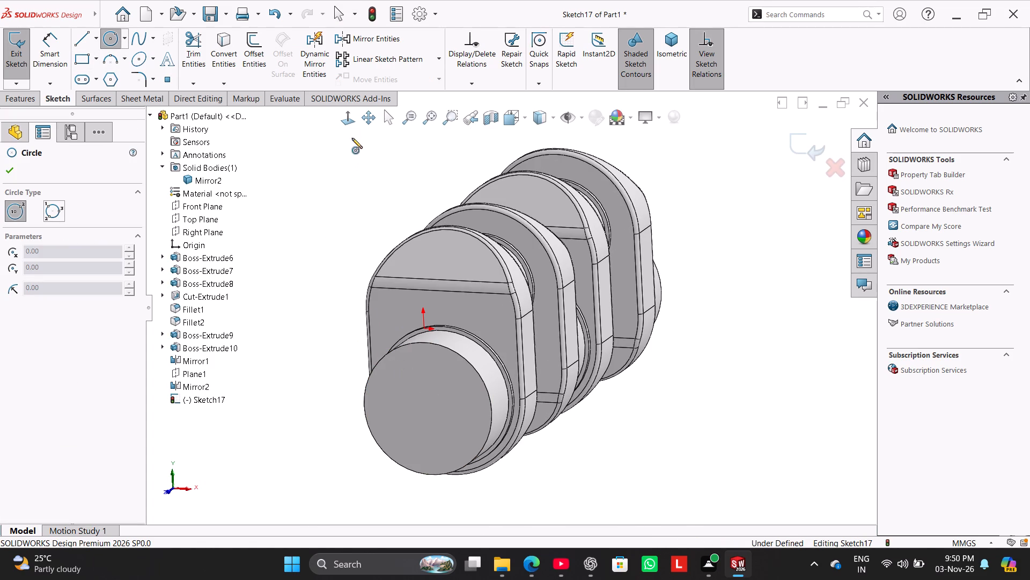
pyautogui.click(349, 120)
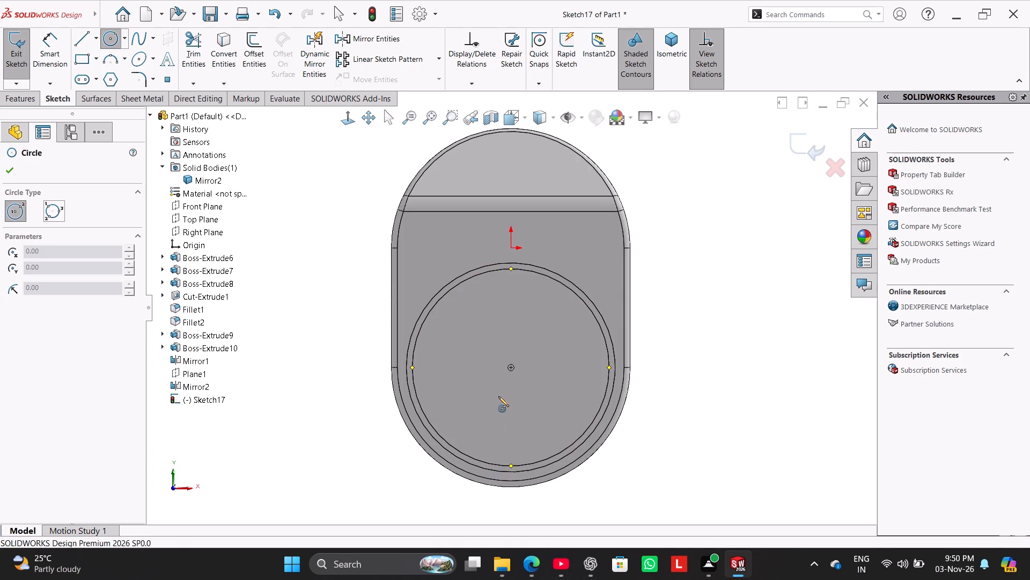
pyautogui.click(510, 367)
pyautogui.click(527, 425)
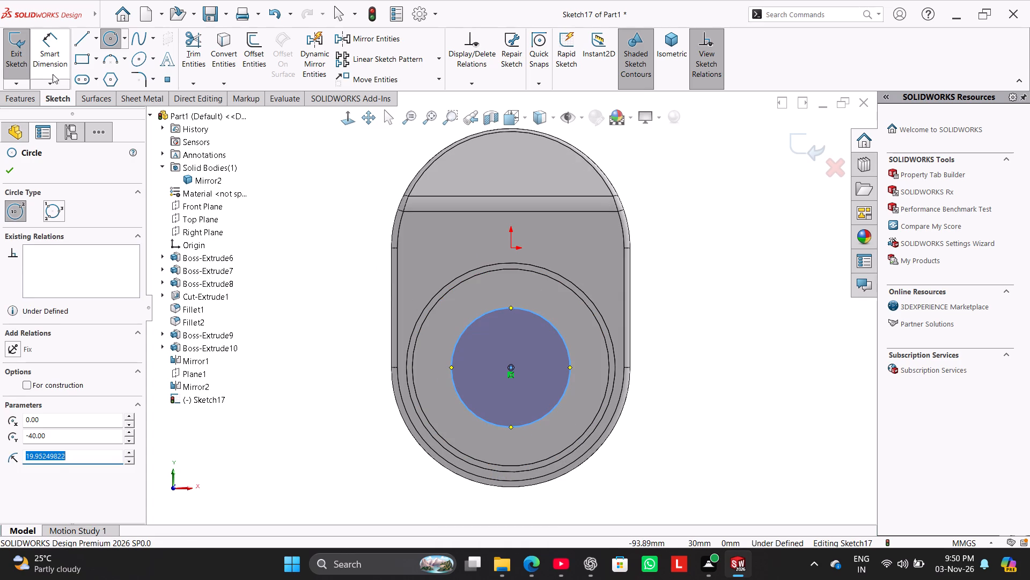
pyautogui.click(51, 51)
pyautogui.click(458, 349)
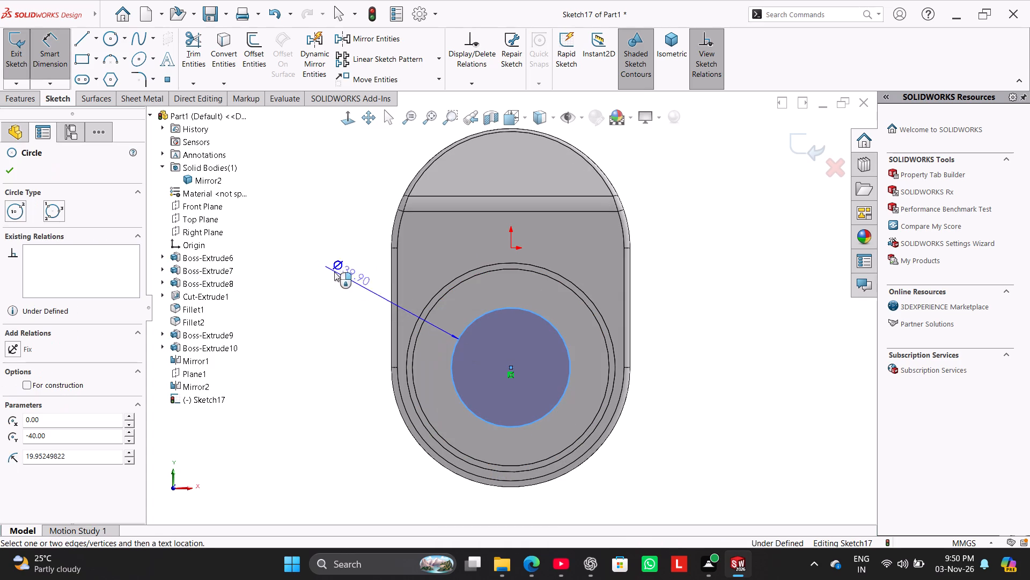
pyautogui.click(323, 252)
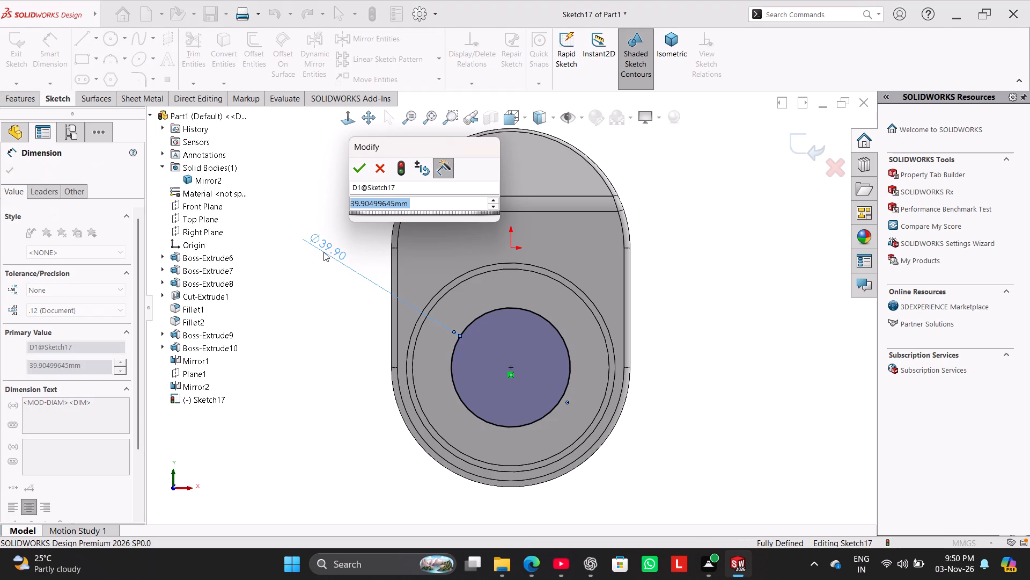
pyautogui.write('45')
pyautogui.press('Return')
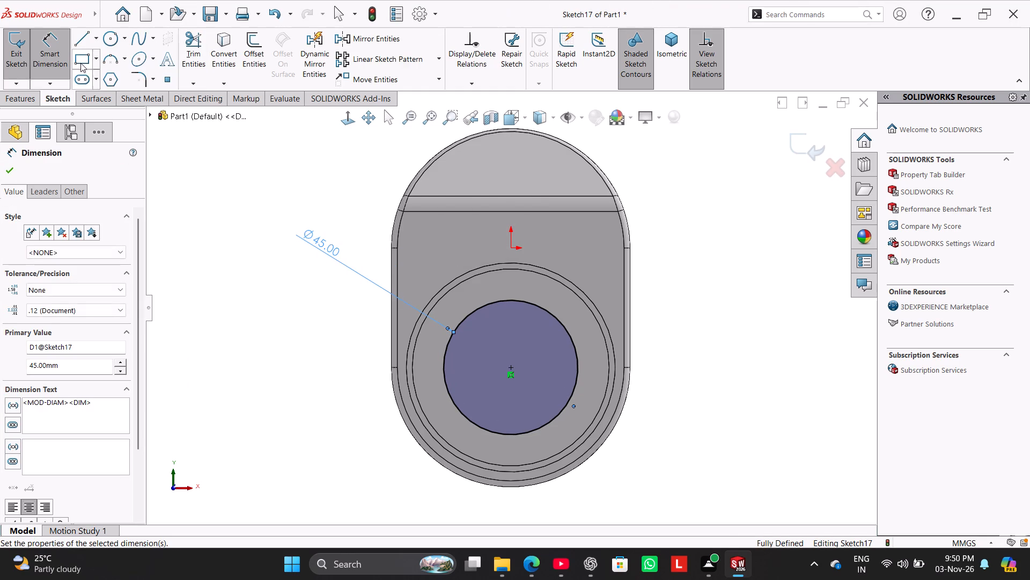
# Add a concentric 35 mm diameter circle inside the 45 mm circle.
pyautogui.click(113, 35)
pyautogui.click(511, 367)
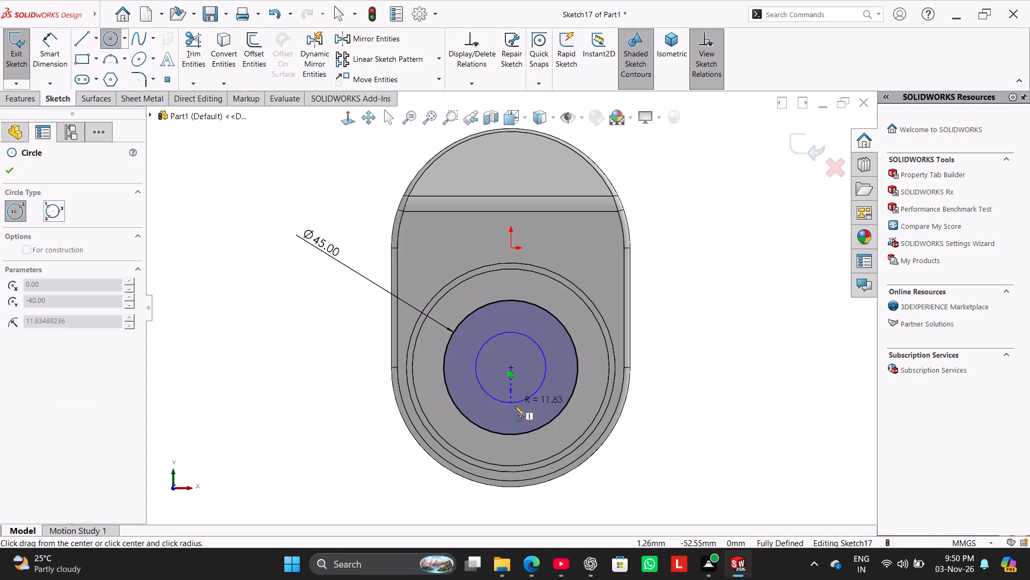
pyautogui.click(514, 406)
pyautogui.click(45, 50)
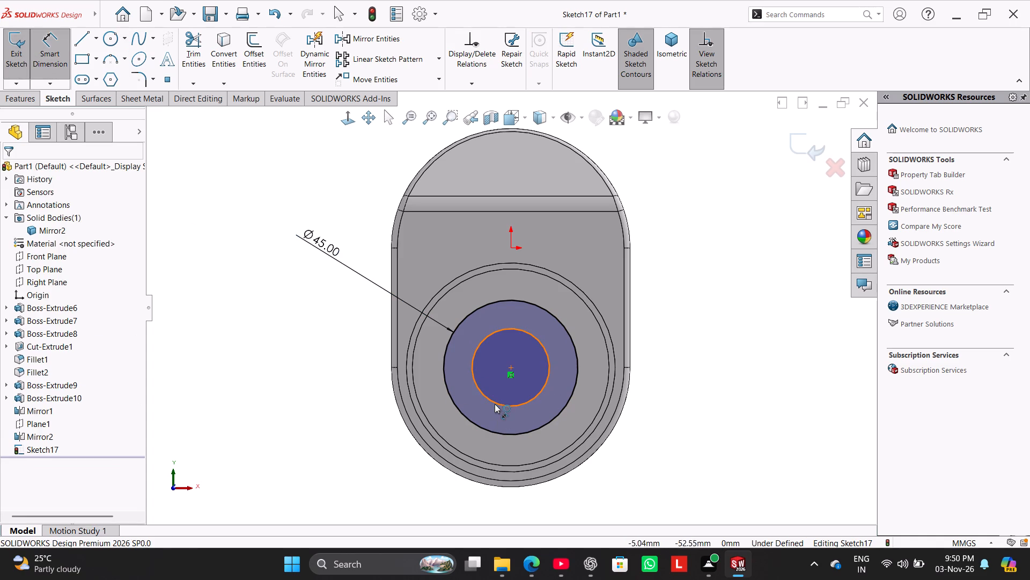
pyautogui.click(495, 404)
pyautogui.click(340, 424)
pyautogui.write('35')
pyautogui.press('Return')
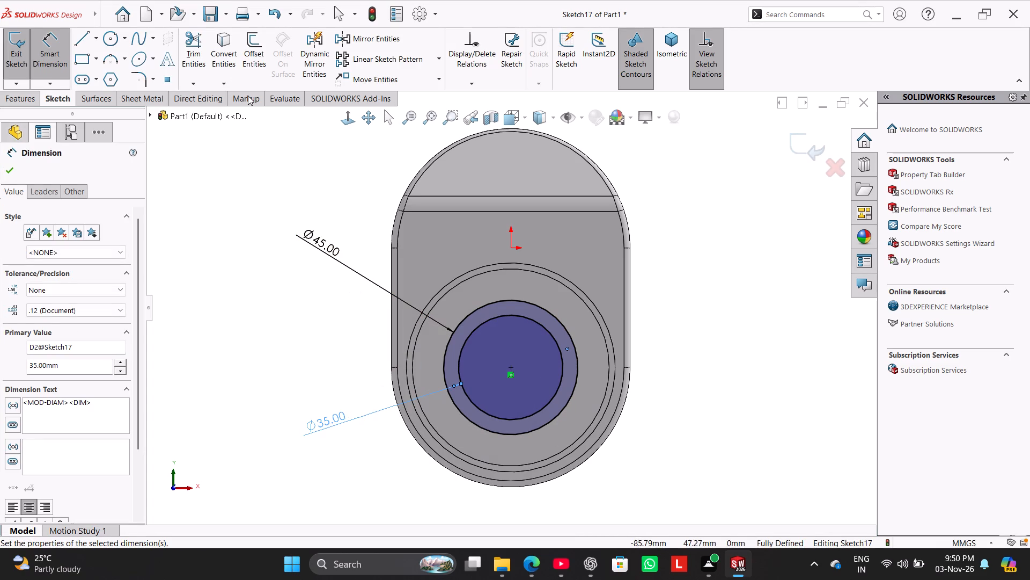
# Save the part as Three-Disc Rotor Shaft.
pyautogui.click(214, 10)
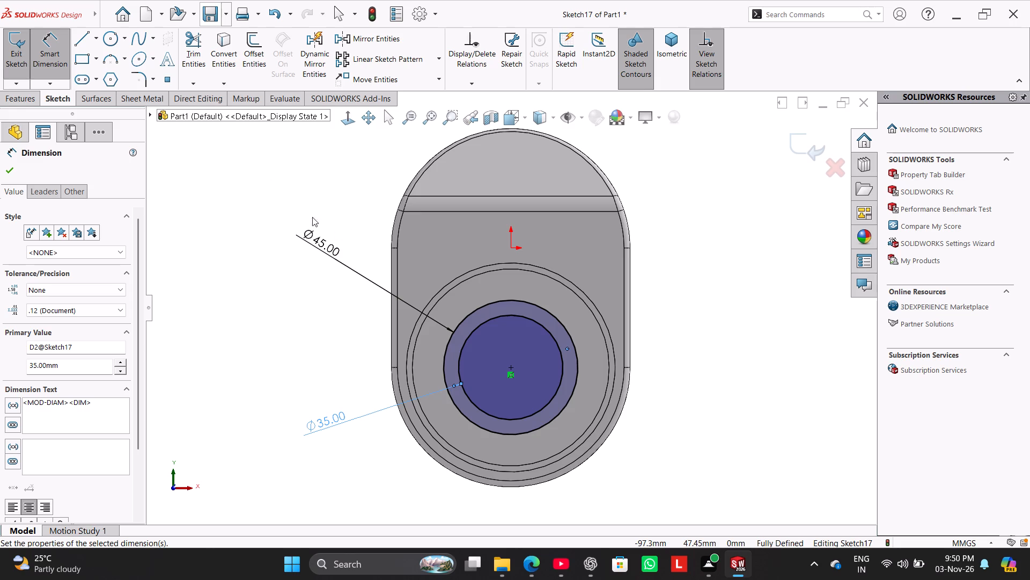
pyautogui.hotkey('ctrl', 'v')
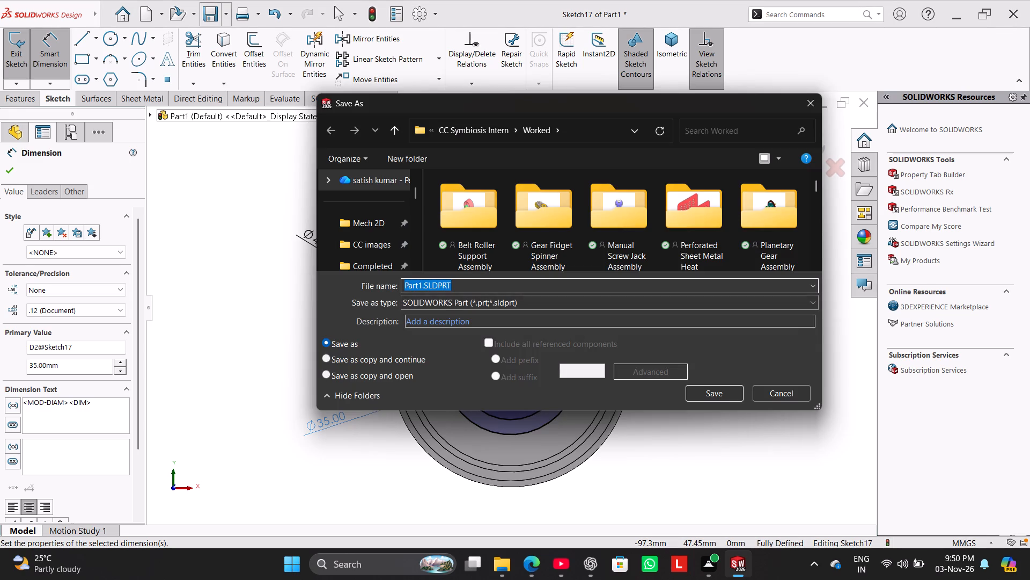
pyautogui.press('Return')
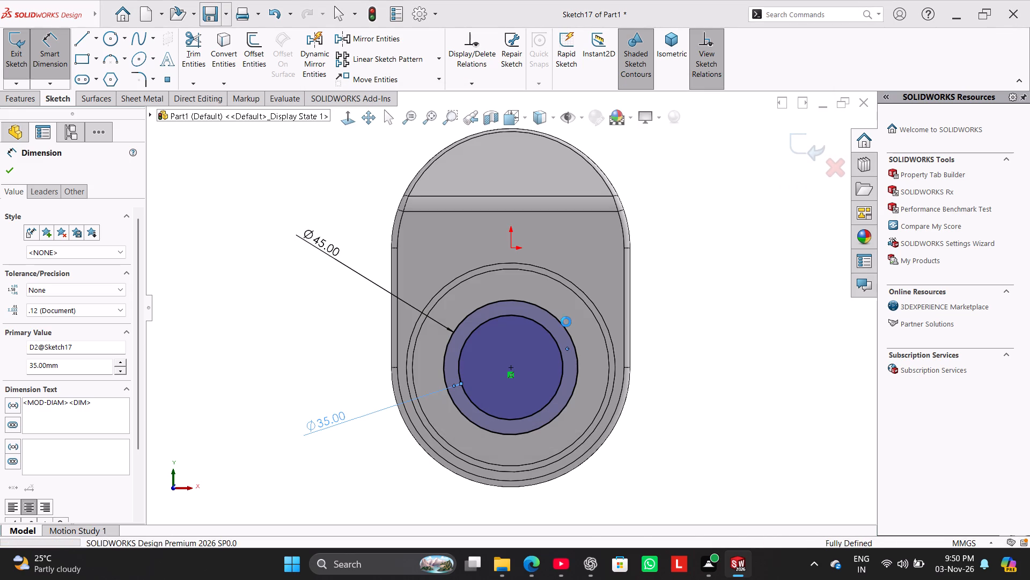
pyautogui.click(238, 267)
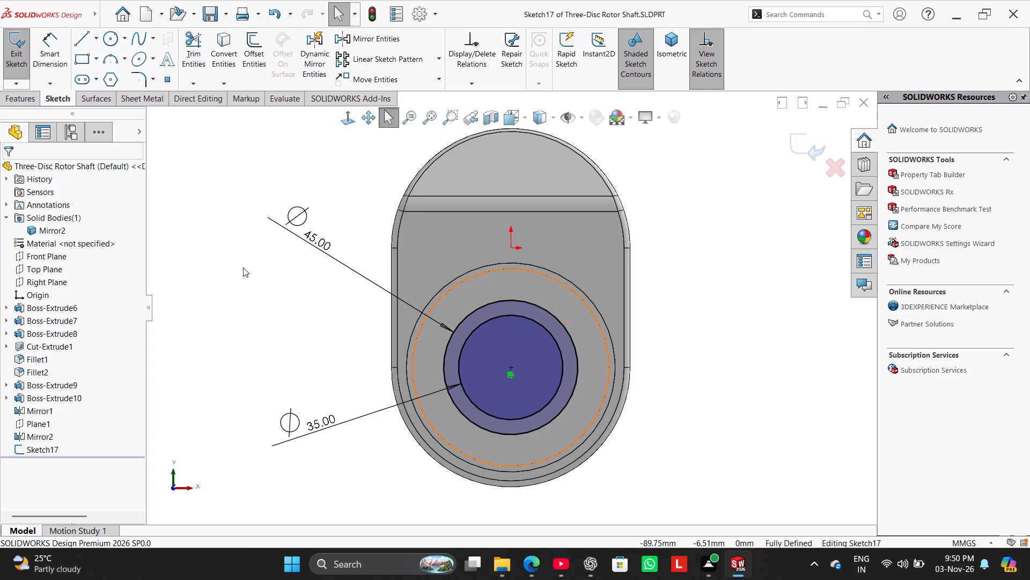
# Extrude both the ring and the inner circle regions of the sketch outward 29 mm, merged with the body.
pyautogui.moveTo(243, 267); pyautogui.dragTo(229, 285, button='middle')
pyautogui.click(352, 120)
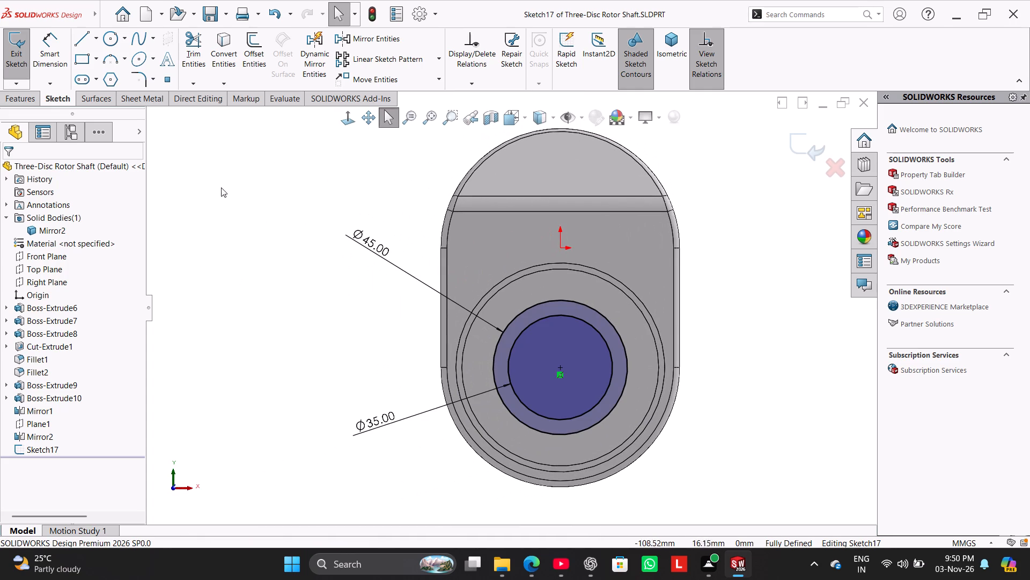
pyautogui.click(35, 101)
pyautogui.click(34, 61)
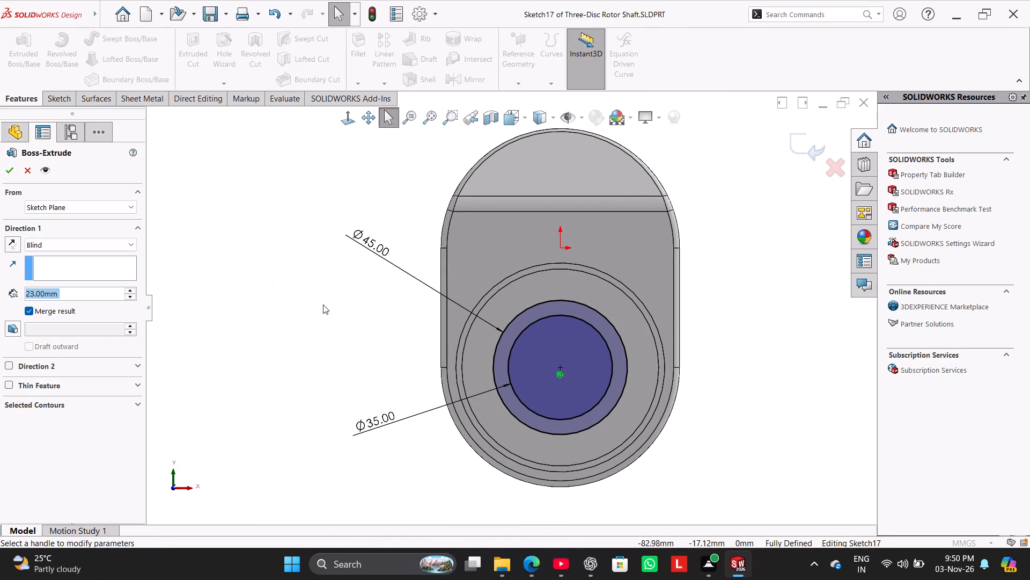
pyautogui.moveTo(380, 335); pyautogui.dragTo(277, 367, button='middle')
pyautogui.scroll(2, 277, 367)
pyautogui.moveTo(258, 334); pyautogui.dragTo(285, 335, button='middle')
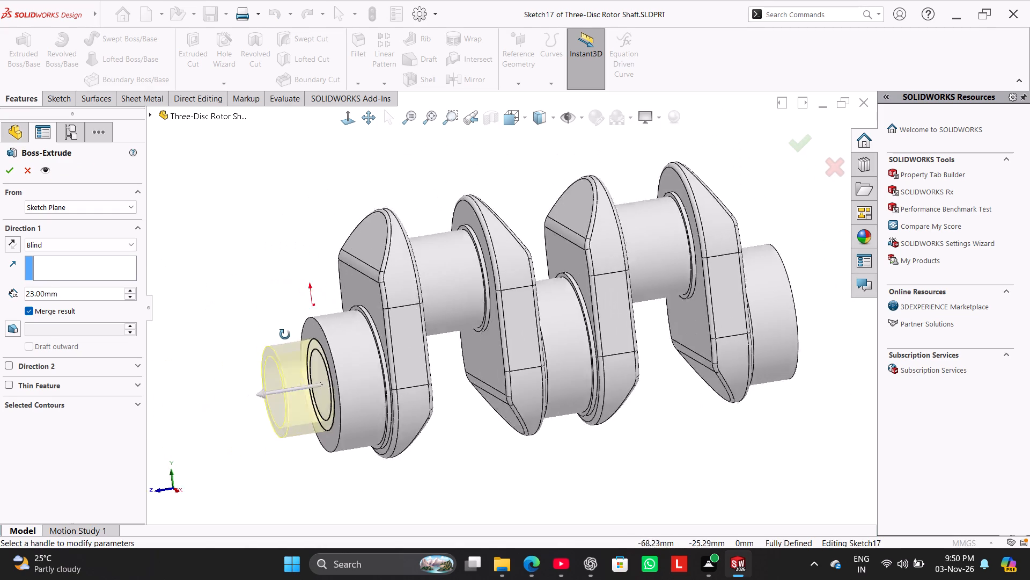
pyautogui.moveTo(285, 335); pyautogui.dragTo(294, 339, button='middle')
pyautogui.click(95, 401)
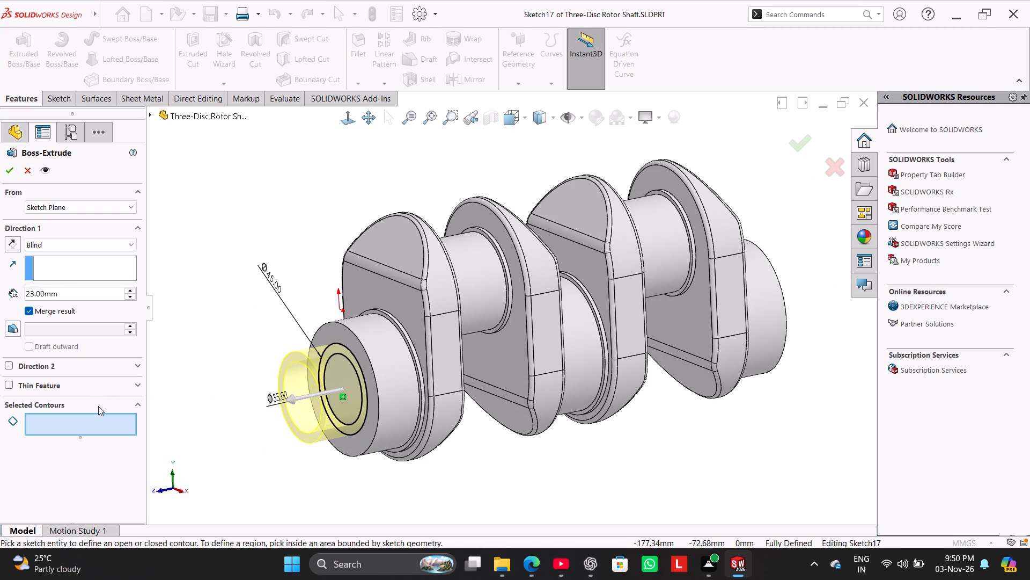
pyautogui.click(98, 418)
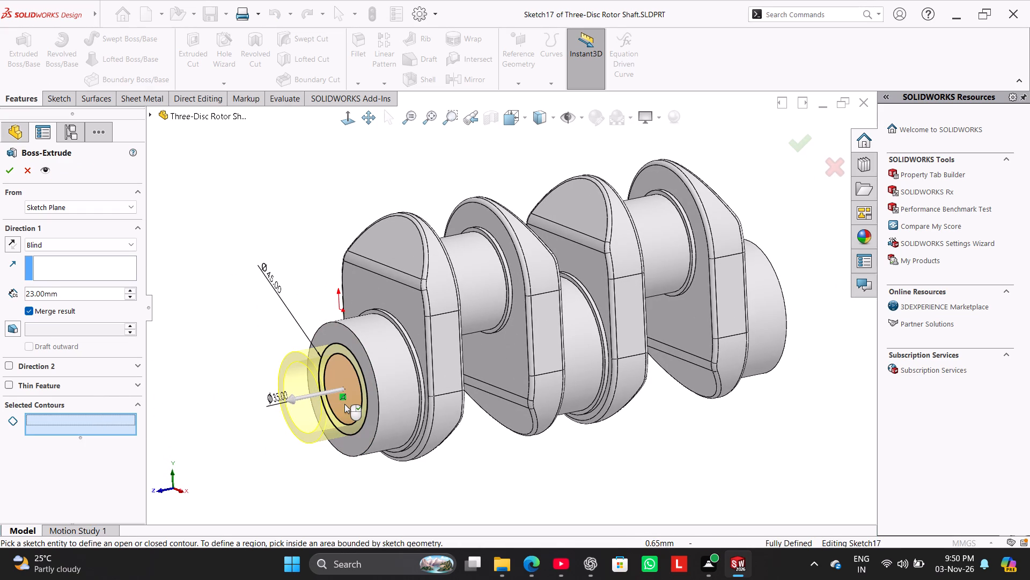
pyautogui.click(362, 416)
pyautogui.click(354, 406)
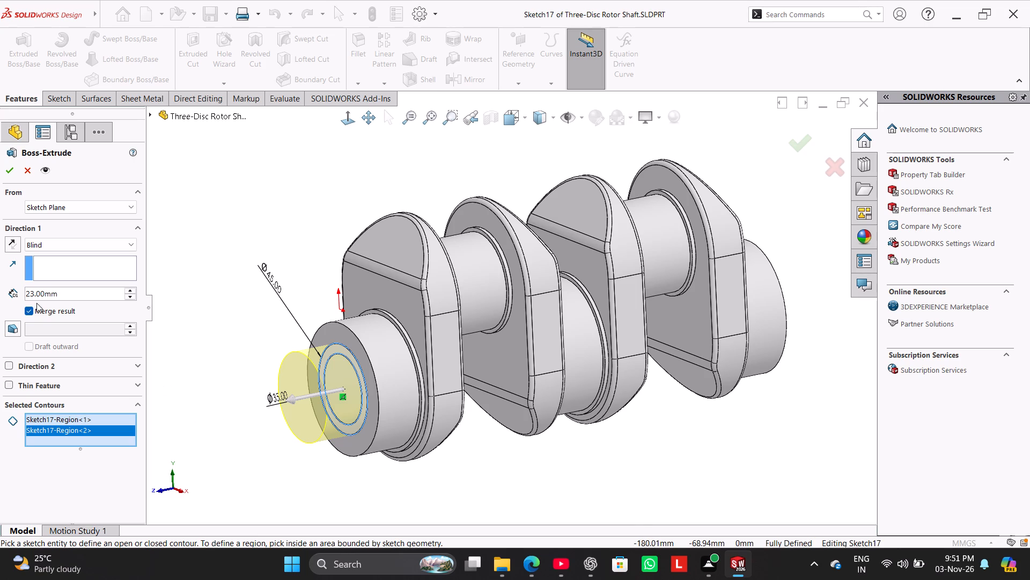
pyautogui.doubleClick(77, 296)
pyautogui.write('26+3')
pyautogui.press('Return')
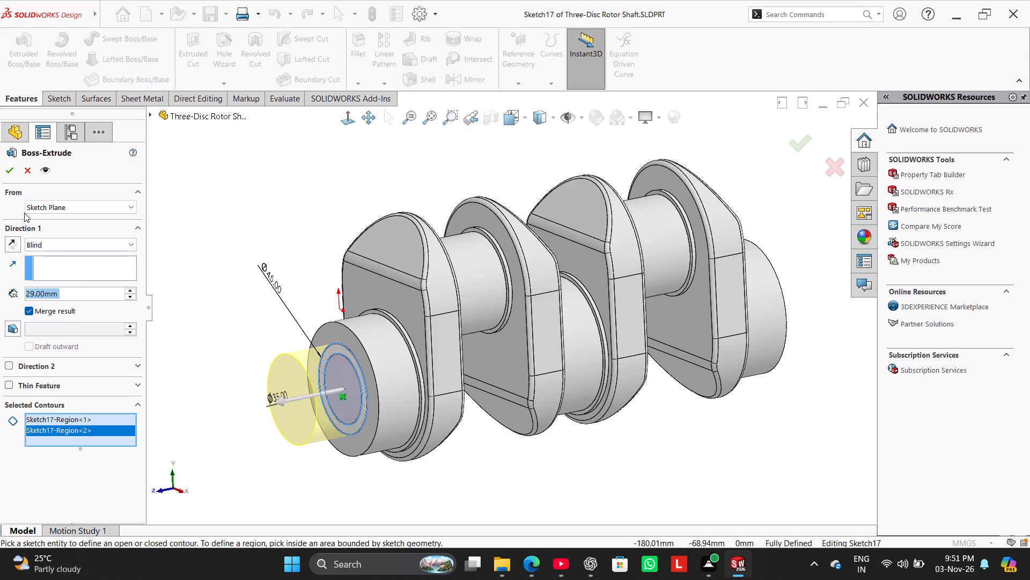
pyautogui.click(10, 170)
pyautogui.click(238, 274)
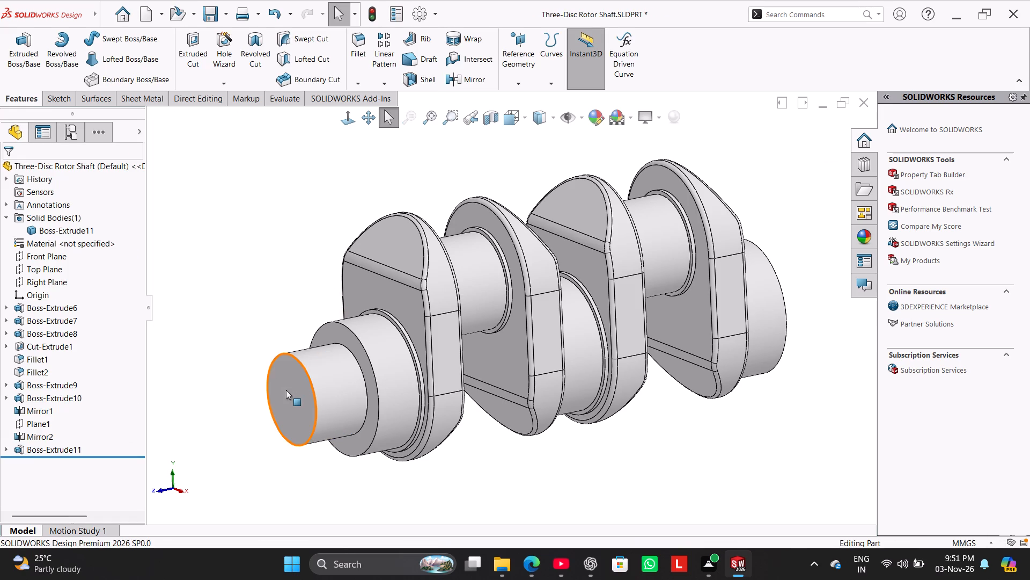
# Reuse Sketch17 to extrude only its 35 mm circle region 21 mm, starting from the end face of the 45 mm shaft and merging the result.
pyautogui.click(5, 448)
pyautogui.click(32, 460)
pyautogui.click(18, 51)
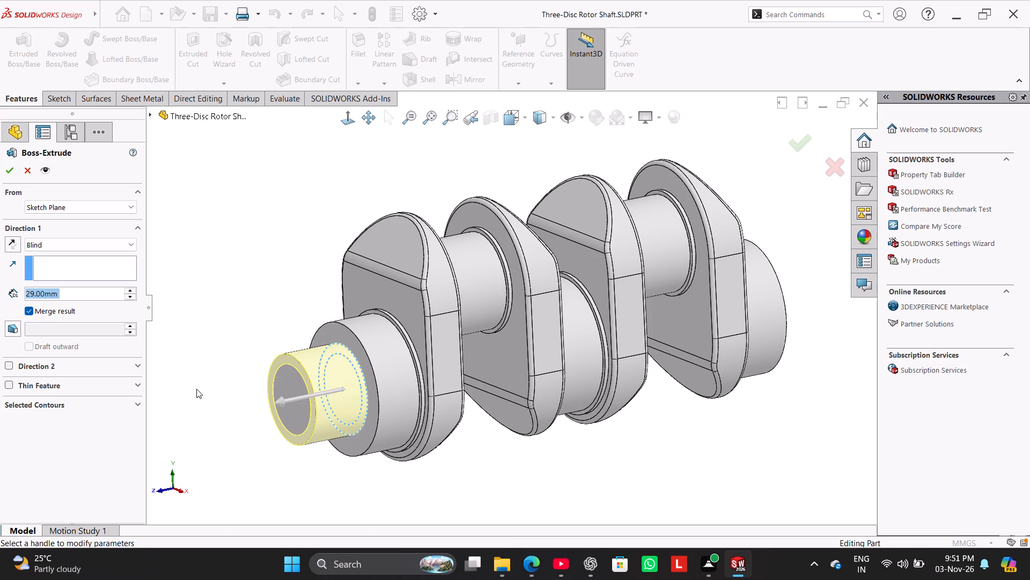
pyautogui.click(122, 404)
pyautogui.rightClick(119, 425)
pyautogui.click(140, 436)
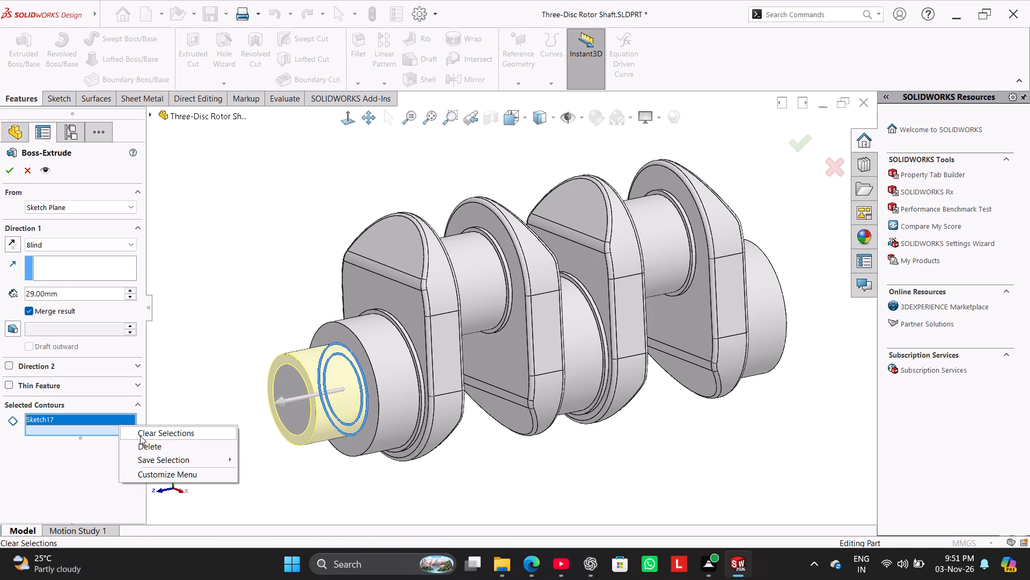
pyautogui.click(357, 396)
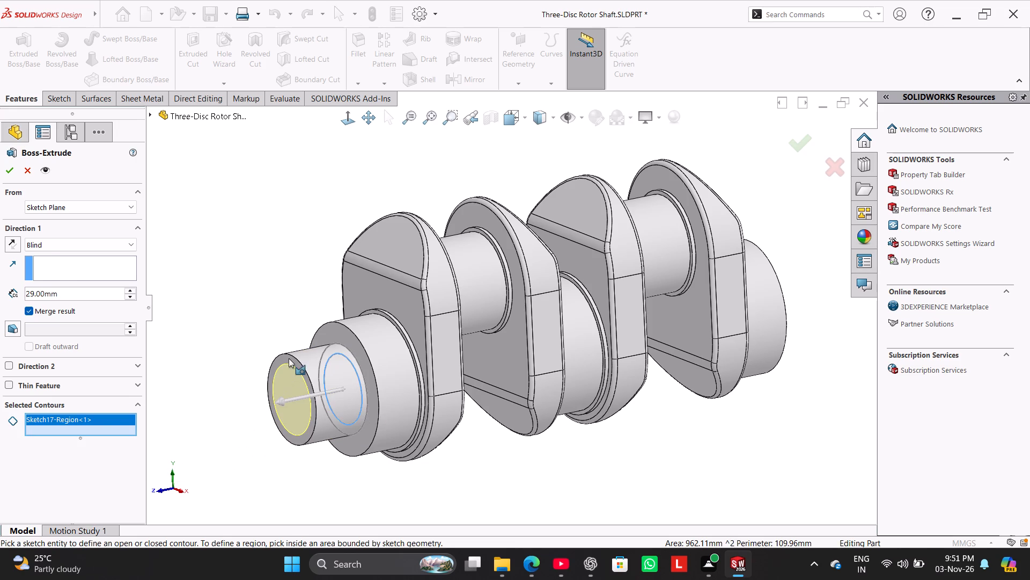
pyautogui.click(93, 207)
pyautogui.click(94, 228)
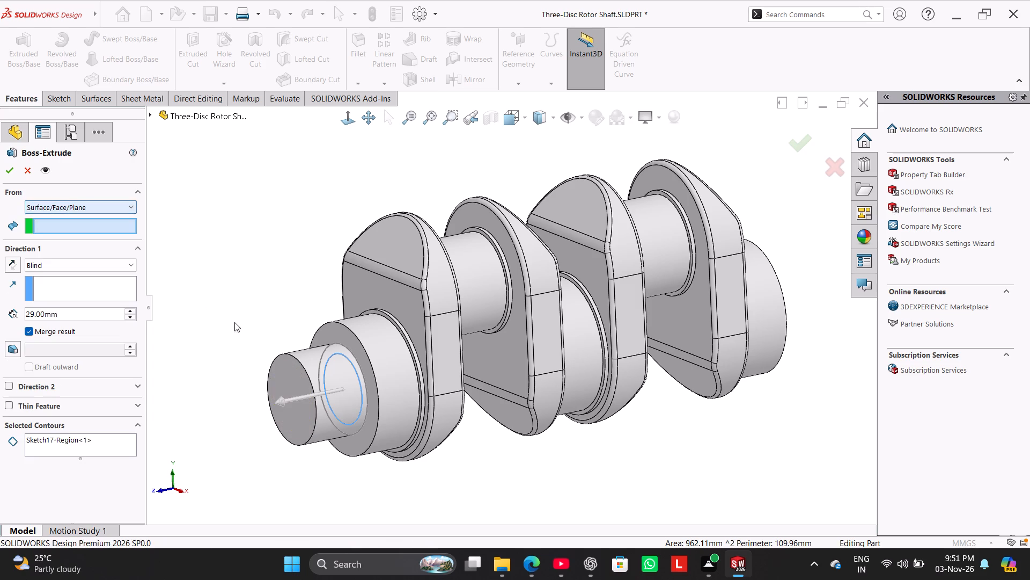
pyautogui.click(283, 364)
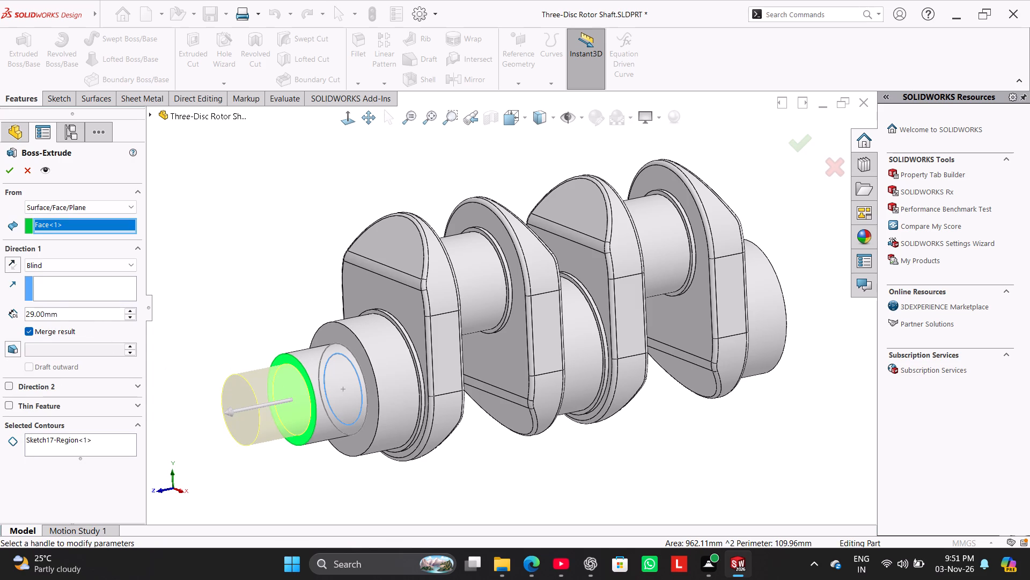
pyautogui.doubleClick(94, 319)
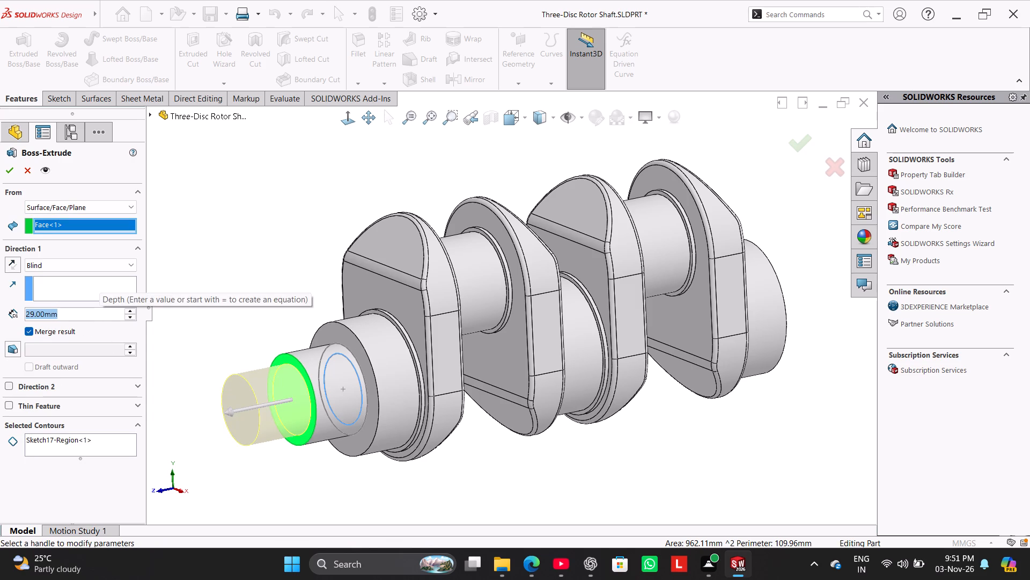
pyautogui.write('1+20')
pyautogui.press('Return')
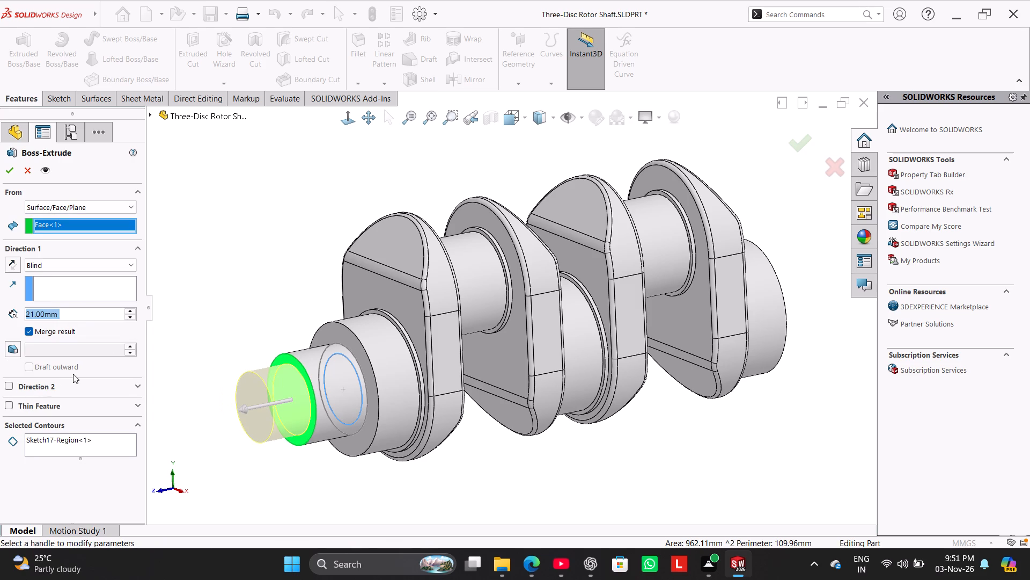
pyautogui.click(8, 171)
pyautogui.click(241, 243)
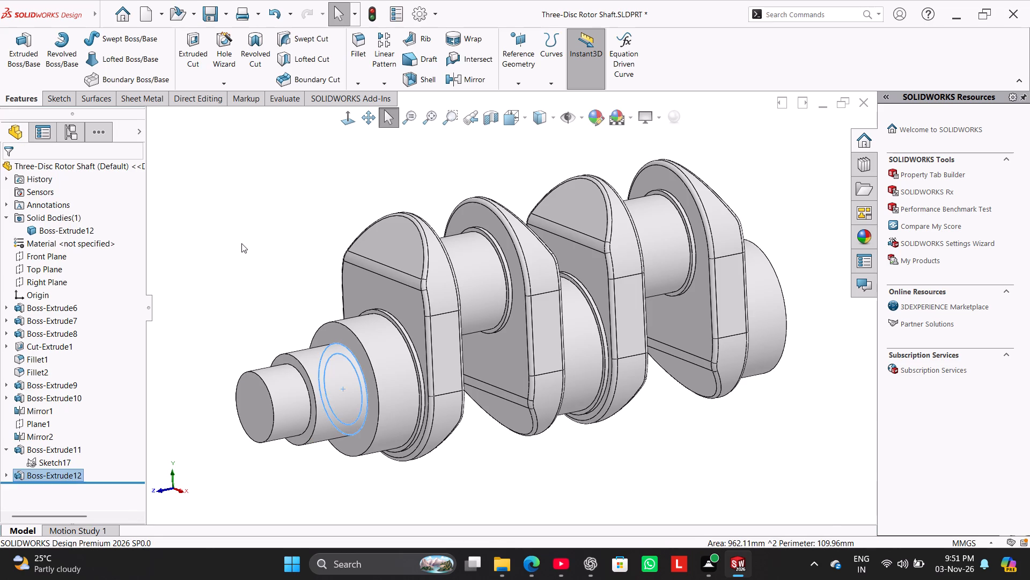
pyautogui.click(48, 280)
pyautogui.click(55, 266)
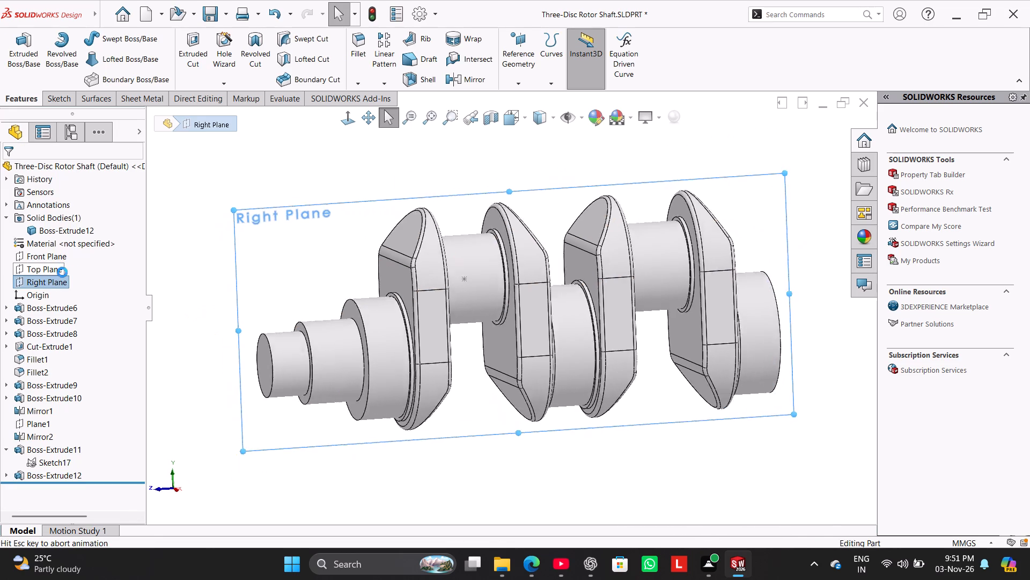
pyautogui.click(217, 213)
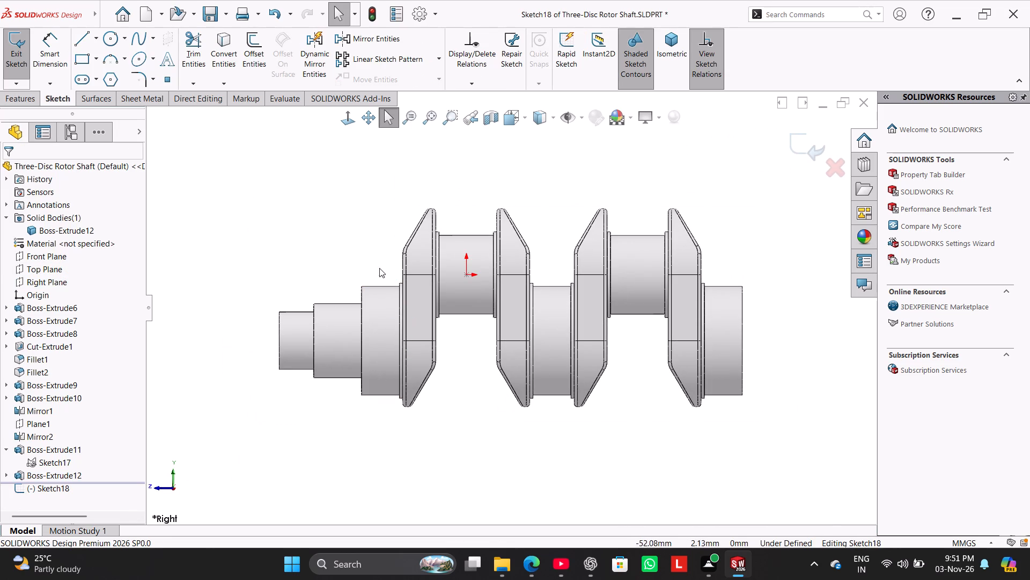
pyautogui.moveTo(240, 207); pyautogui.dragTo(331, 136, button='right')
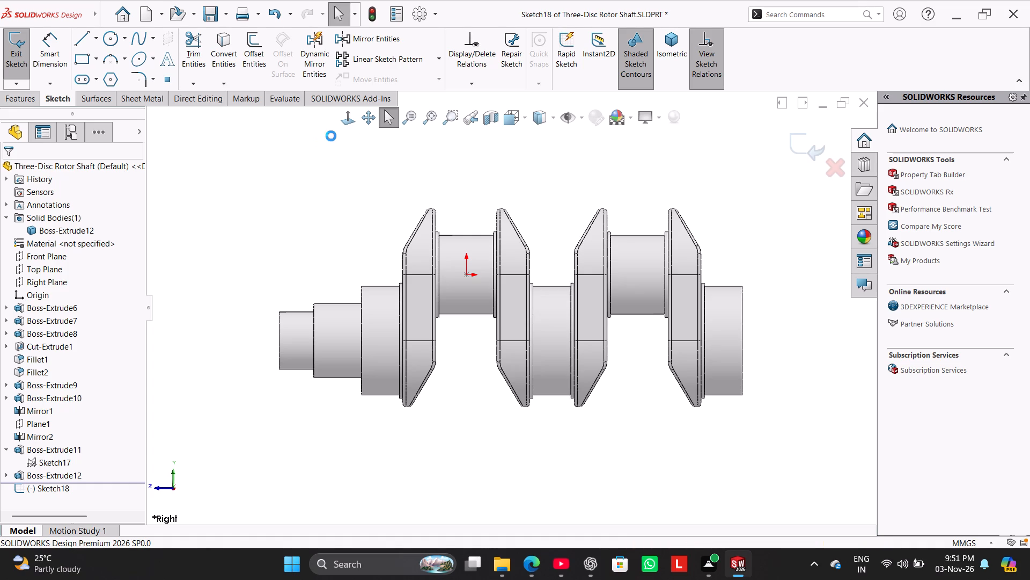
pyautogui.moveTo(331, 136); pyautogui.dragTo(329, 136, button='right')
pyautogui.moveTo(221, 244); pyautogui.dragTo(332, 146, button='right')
# Fillet the edge where the 45 mm shaft section meets the larger end journal with a 3 mm radius.
pyautogui.click(355, 48)
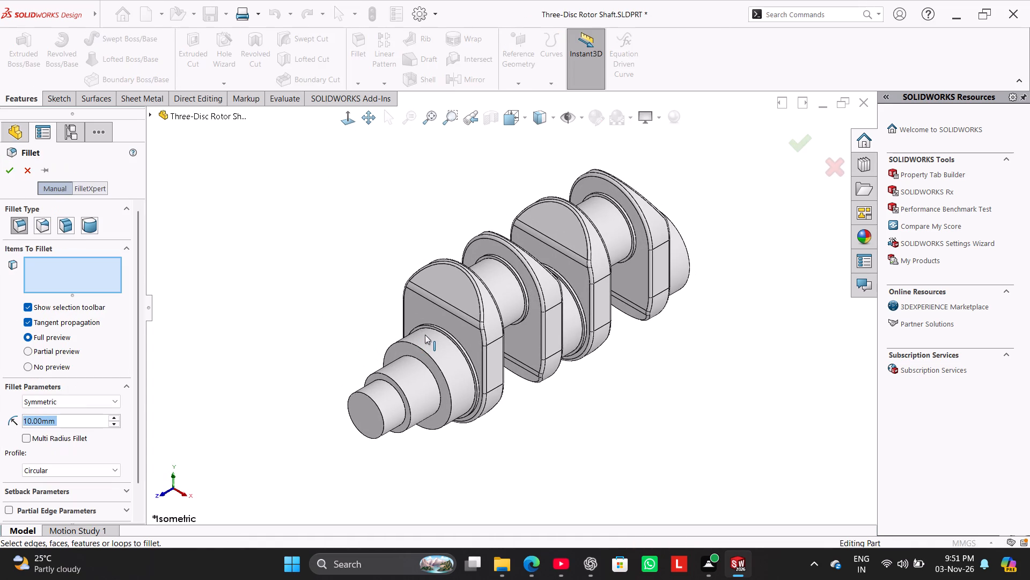
pyautogui.scroll(-3, 444, 372)
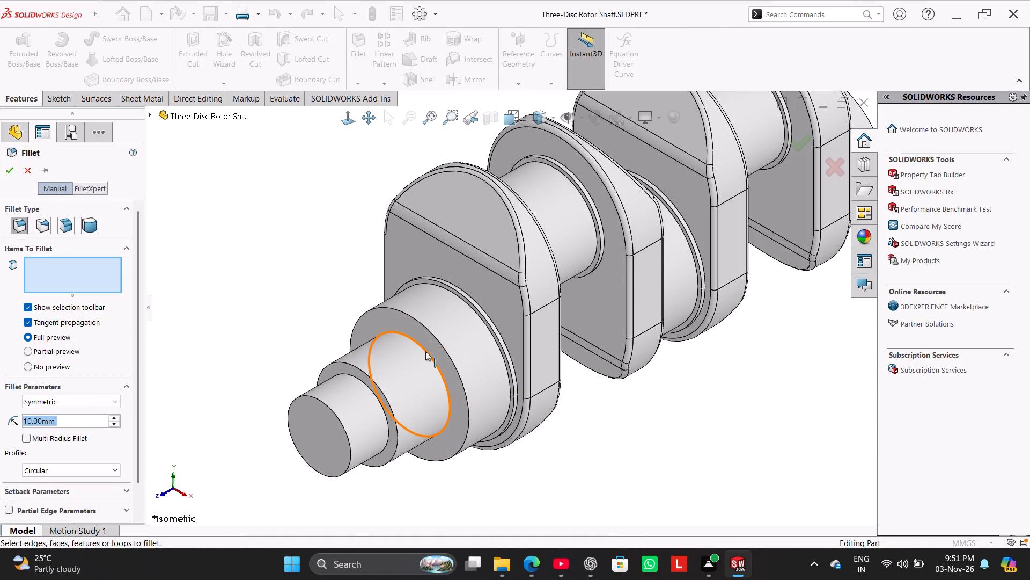
pyautogui.click(425, 351)
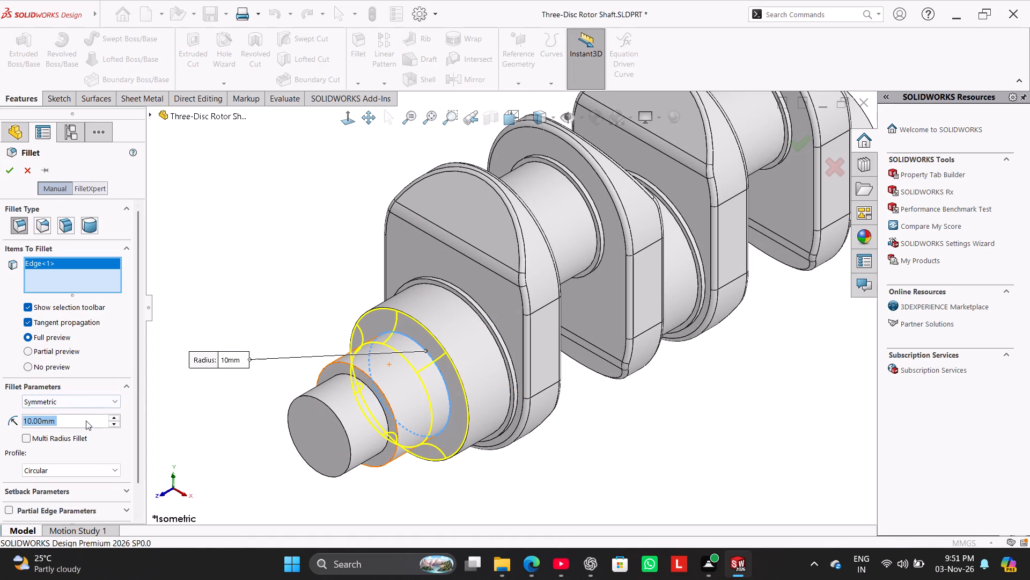
pyautogui.press('3')
pyautogui.press('Return')
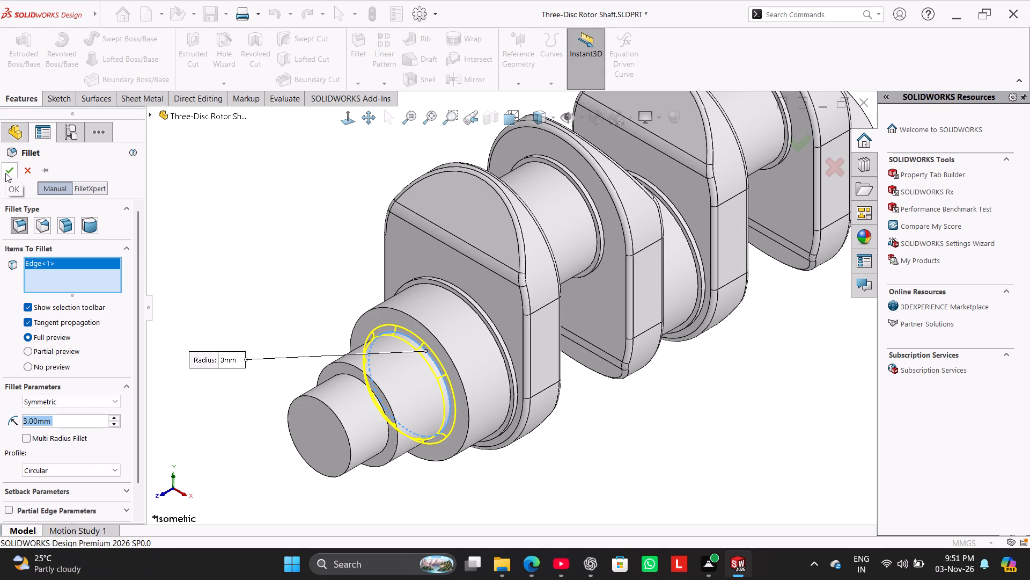
pyautogui.click(5, 173)
pyautogui.click(236, 210)
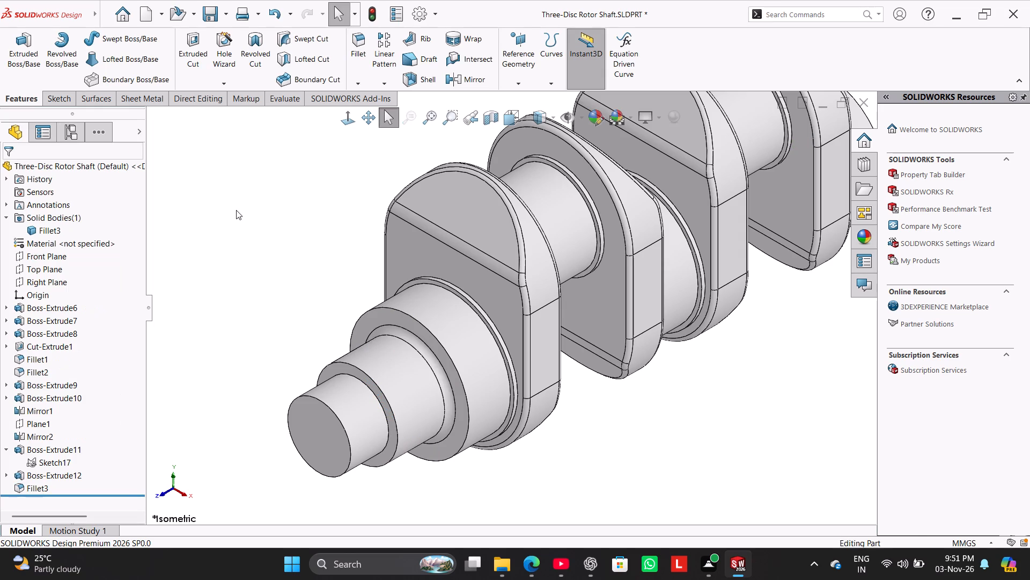
# Measure the 45 mm section's length from the fillet edge to its outer shoulder in a temporary Right Plane sketch.
pyautogui.click(63, 283)
pyautogui.click(78, 271)
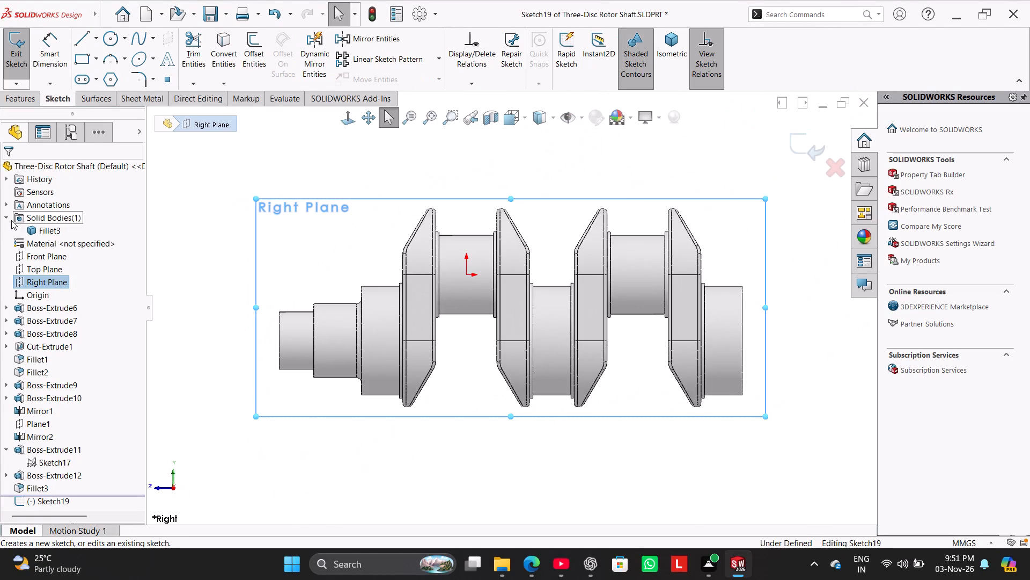
pyautogui.click(11, 220)
pyautogui.click(186, 301)
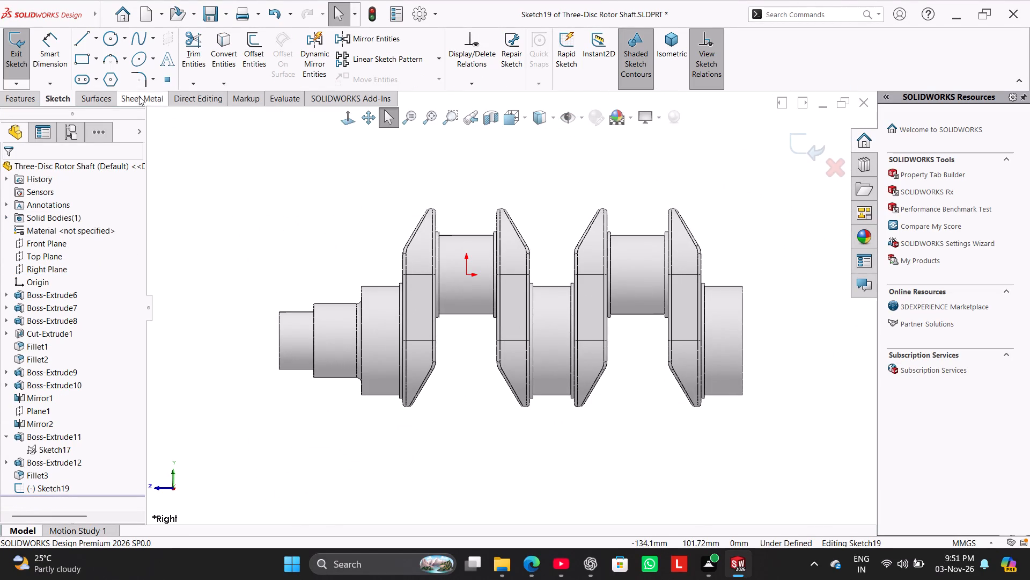
pyautogui.click(54, 62)
pyautogui.scroll(2, 379, 312)
pyautogui.scroll(-7, 380, 329)
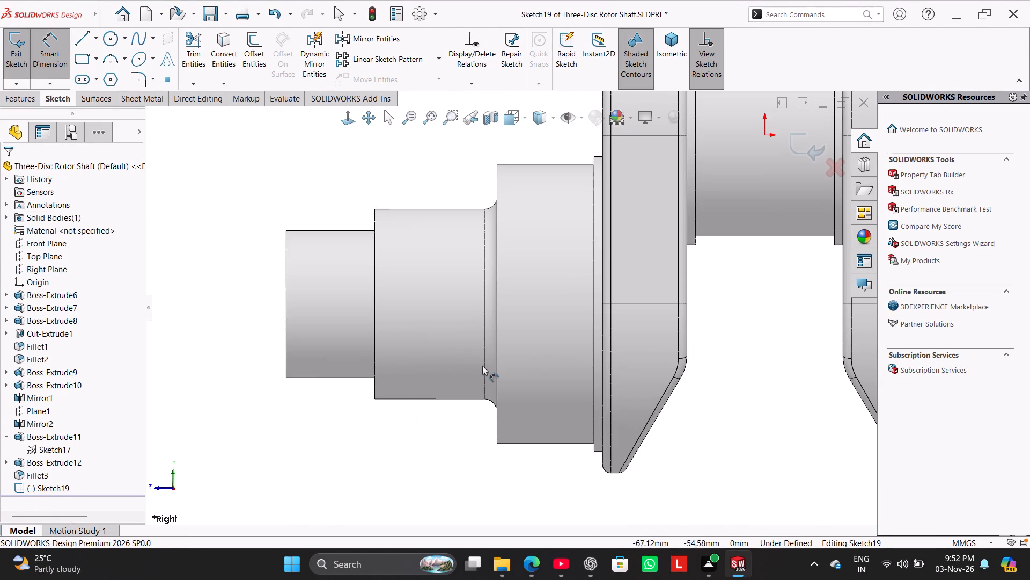
pyautogui.click(483, 367)
pyautogui.moveTo(374, 345); pyautogui.dragTo(381, 356)
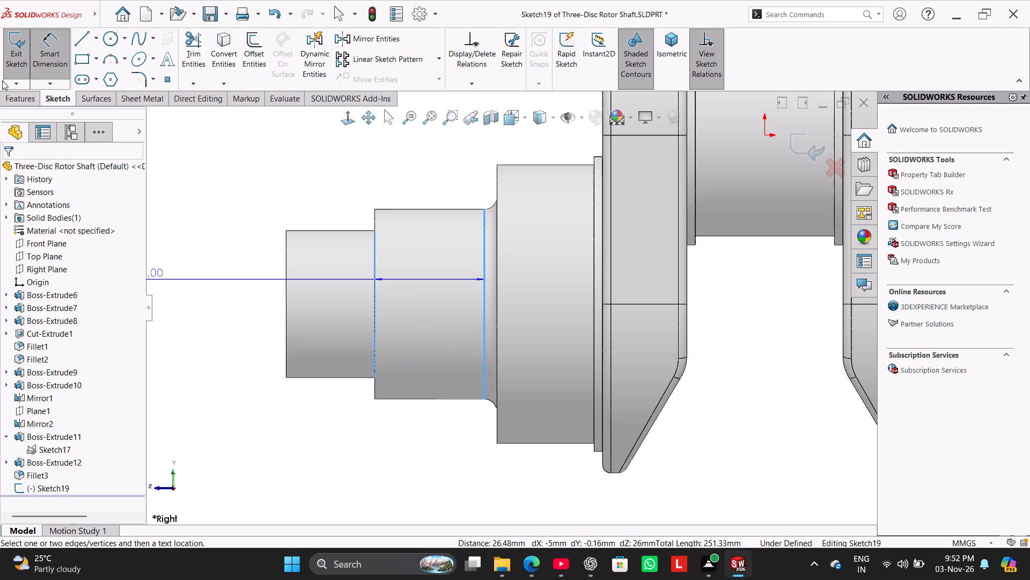
pyautogui.click(15, 56)
pyautogui.moveTo(244, 287); pyautogui.dragTo(358, 233, button='right')
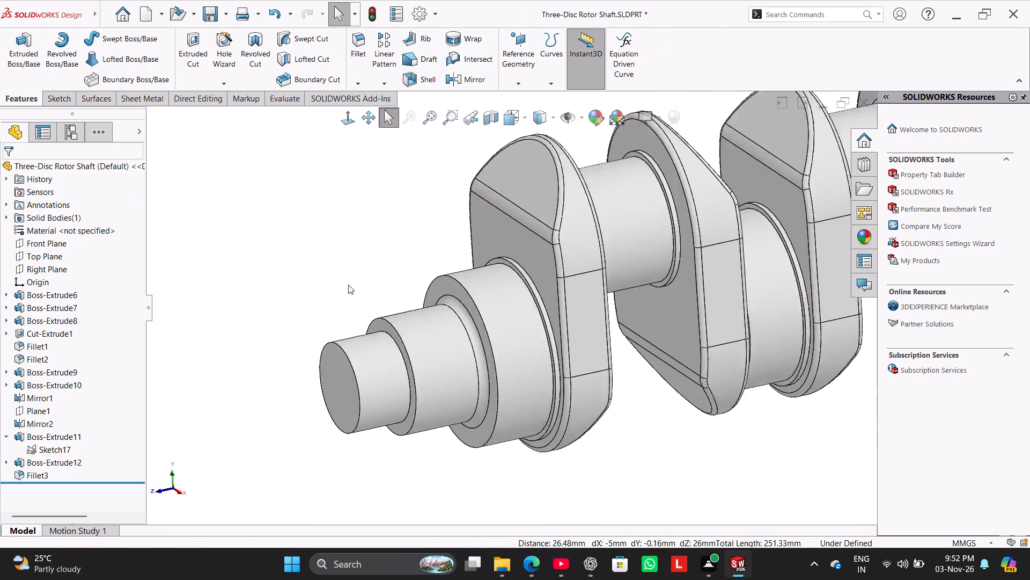
pyautogui.click(308, 303)
# Apply a 1 mm fillet to the edge where the 35 mm section meets the 45 mm section and to its free end edge.
pyautogui.moveTo(393, 456); pyautogui.dragTo(367, 423, button='middle')
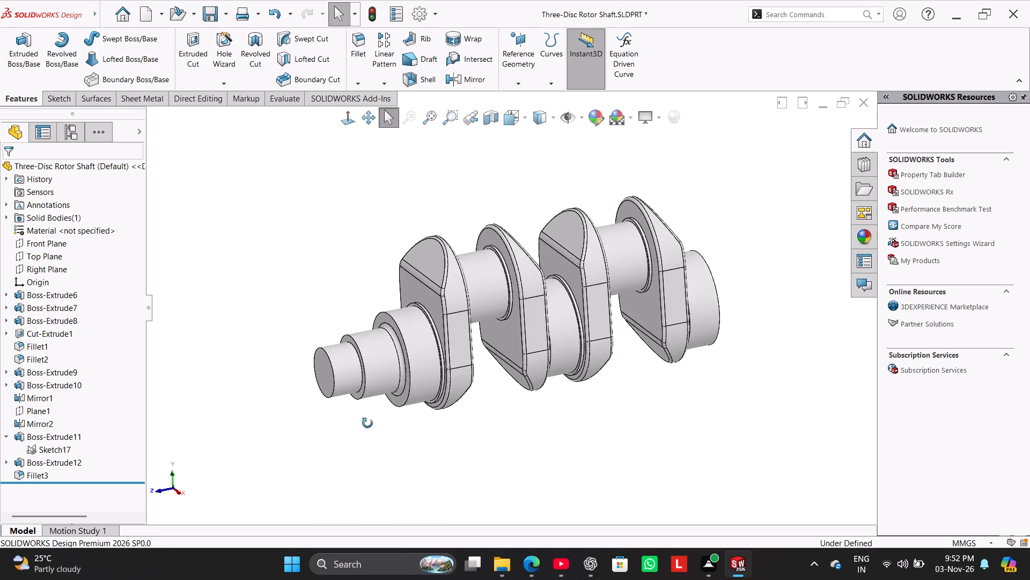
pyautogui.moveTo(367, 423); pyautogui.dragTo(369, 434, button='middle')
pyautogui.scroll(1, 369, 434)
pyautogui.scroll(-3, 384, 425)
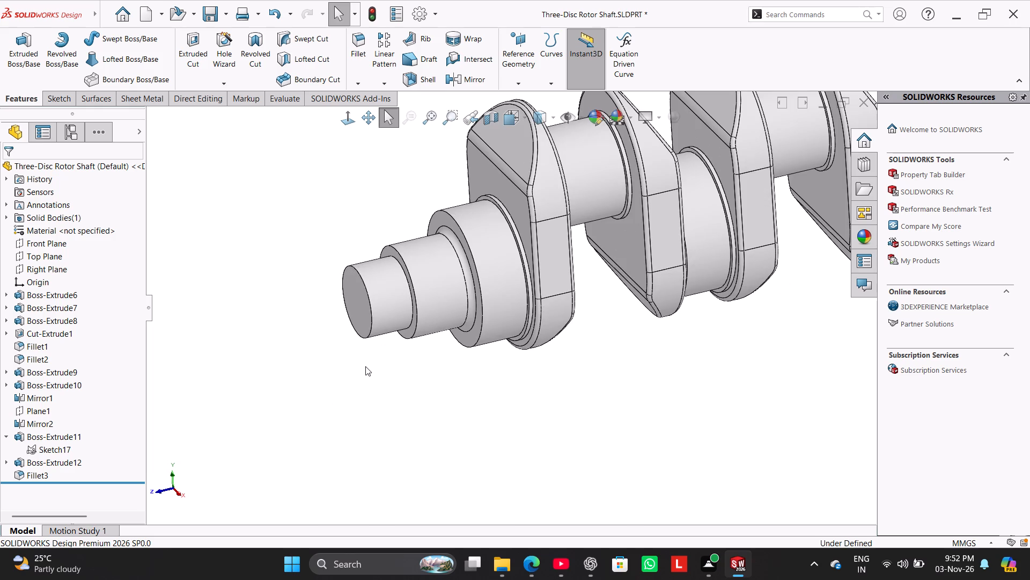
pyautogui.click(353, 44)
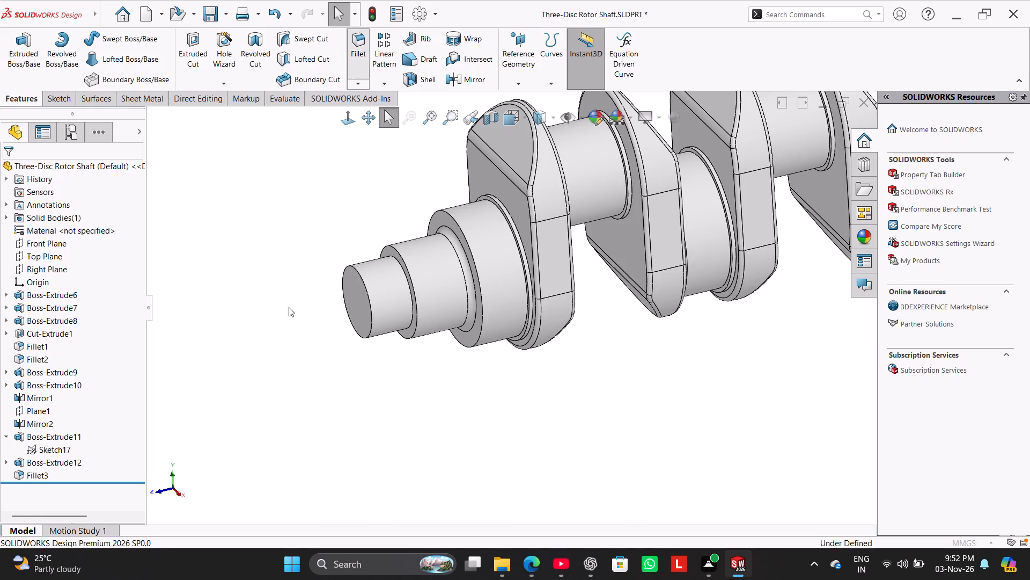
pyautogui.click(412, 304)
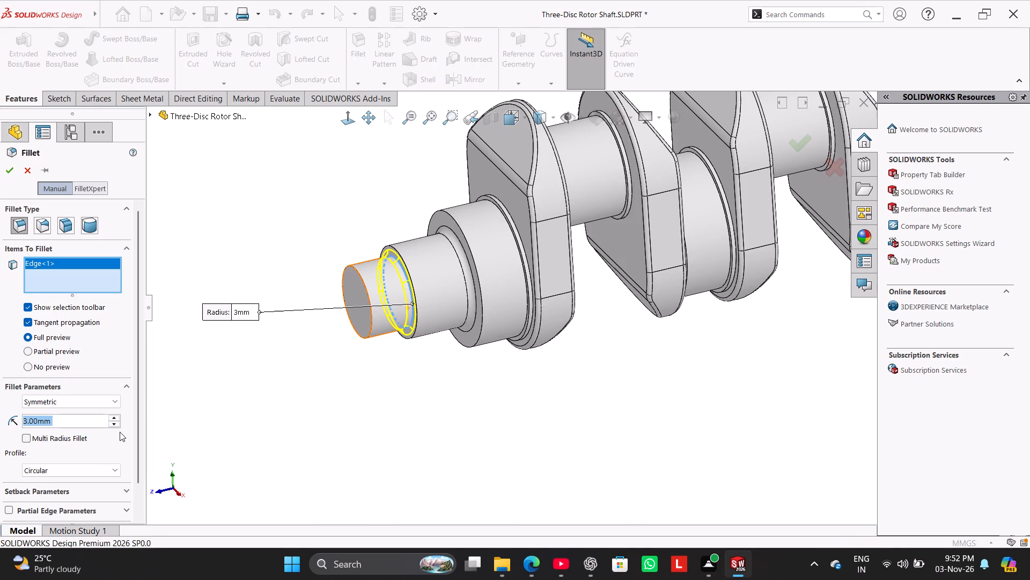
pyautogui.press('1')
pyautogui.press('Return')
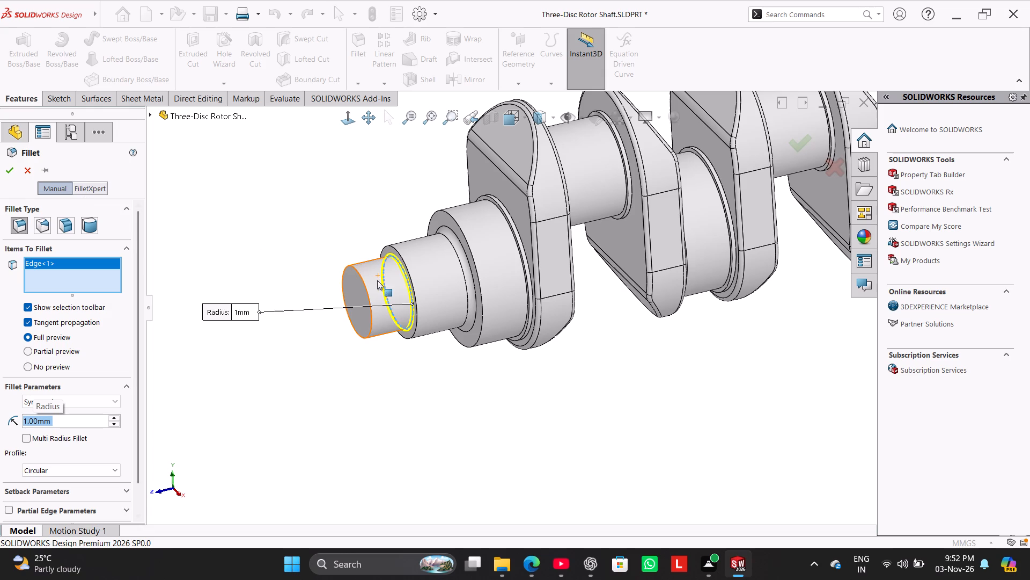
pyautogui.click(359, 273)
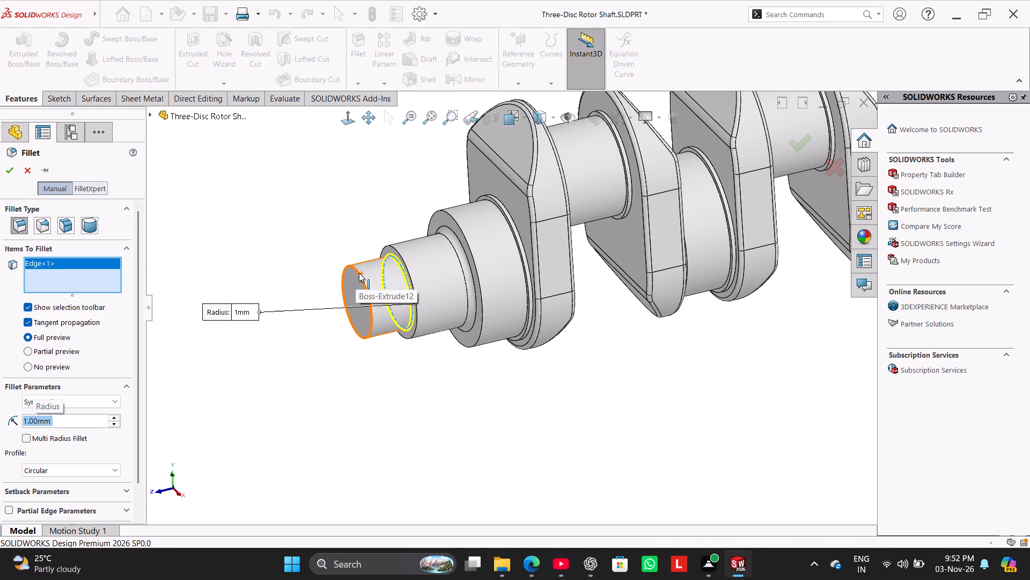
pyautogui.click(3, 171)
pyautogui.click(242, 287)
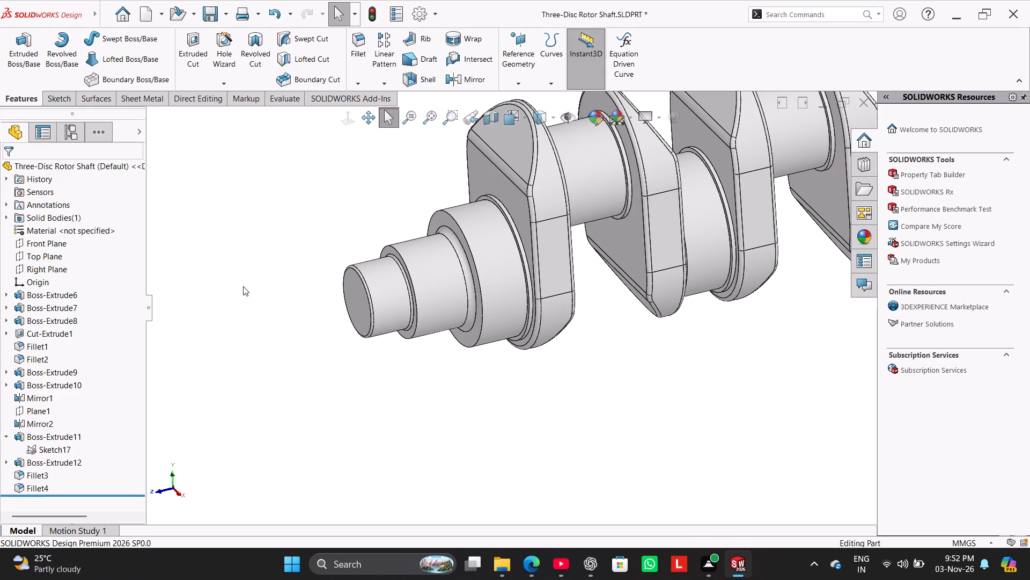
# Edit Fillet4 to remove the 35 mm section's free end edge from the filleted items.
pyautogui.moveTo(270, 300); pyautogui.dragTo(247, 324, button='middle')
pyautogui.moveTo(291, 340); pyautogui.dragTo(415, 248, button='right')
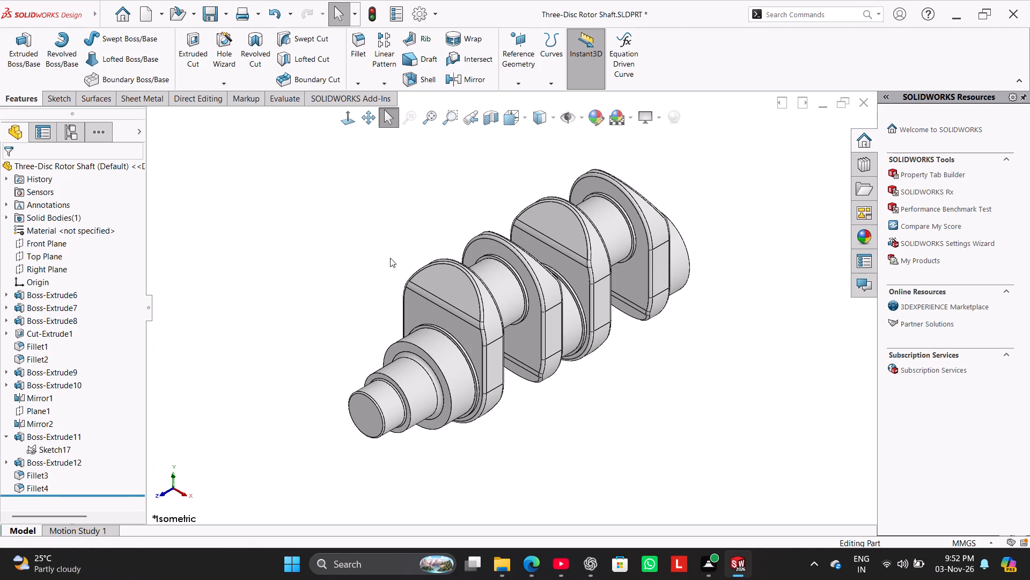
pyautogui.rightClick(47, 484)
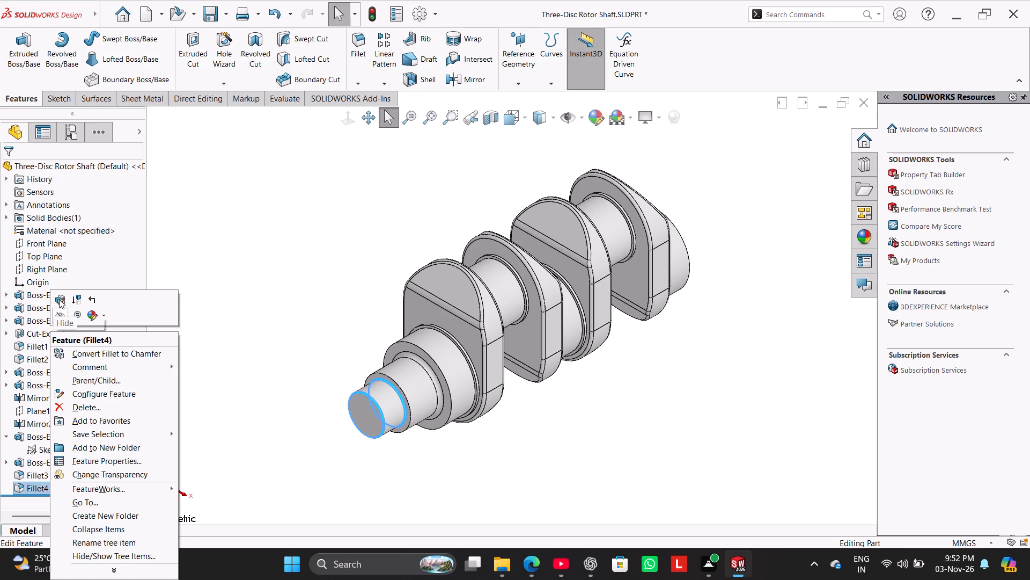
pyautogui.click(59, 300)
pyautogui.rightClick(65, 260)
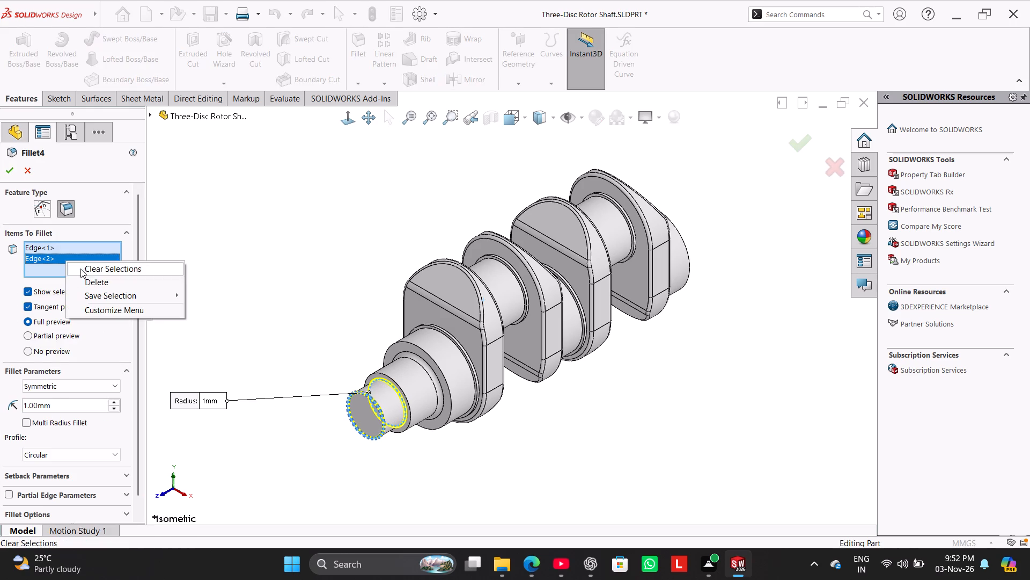
pyautogui.click(94, 281)
pyautogui.click(12, 177)
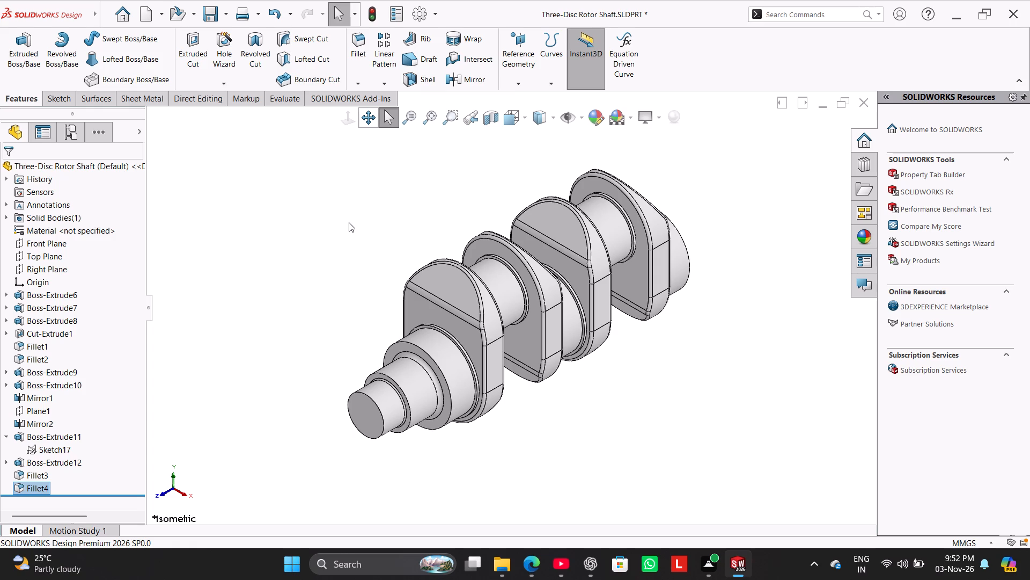
# Sketch a circle of about 19.8 mm radius on the crankshaft's opposite end face, centred on that journal.
pyautogui.moveTo(348, 240); pyautogui.dragTo(261, 289, button='middle')
pyautogui.moveTo(369, 276); pyautogui.dragTo(358, 314, button='middle')
pyautogui.click(661, 305)
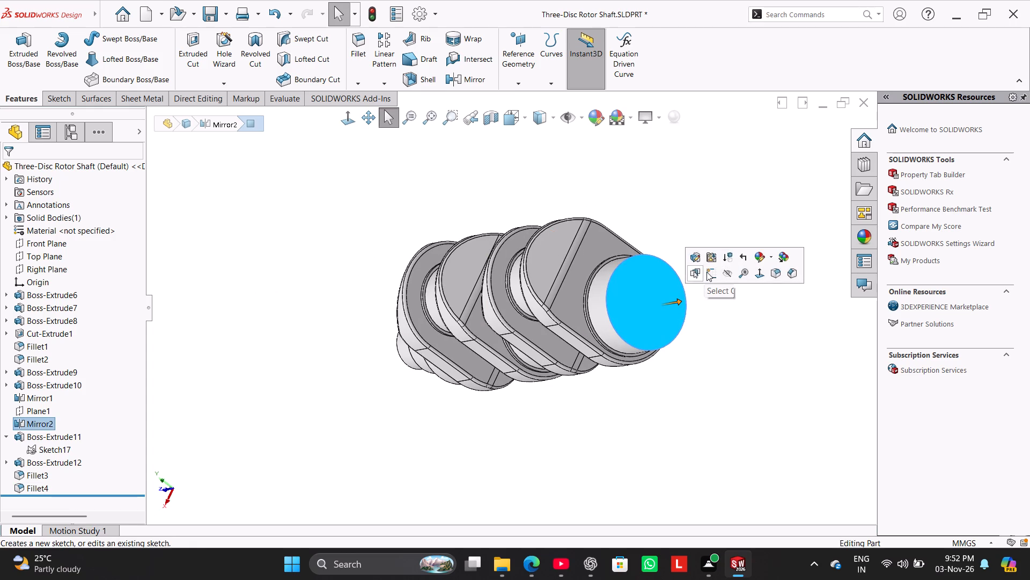
pyautogui.click(707, 272)
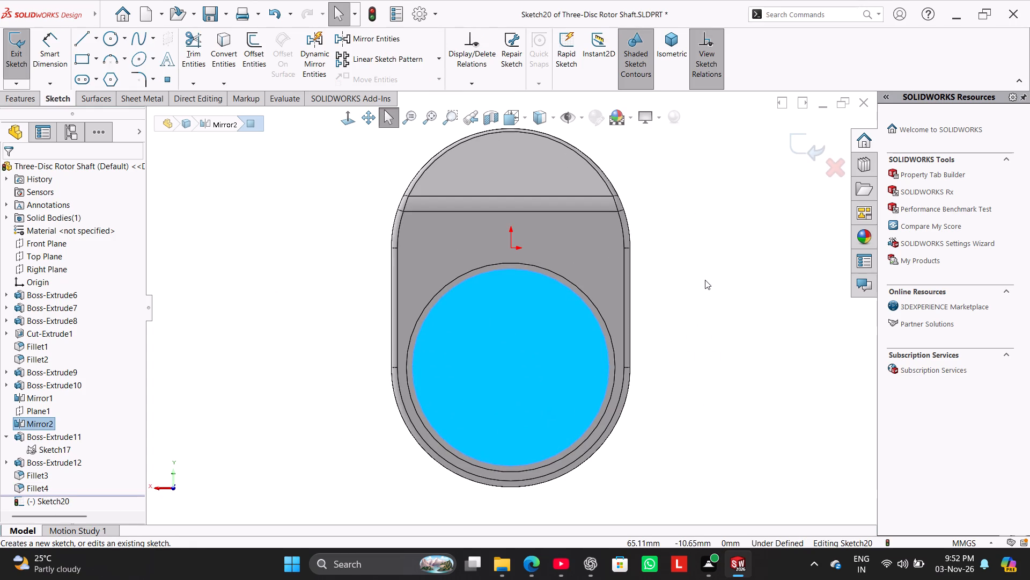
pyautogui.click(278, 327)
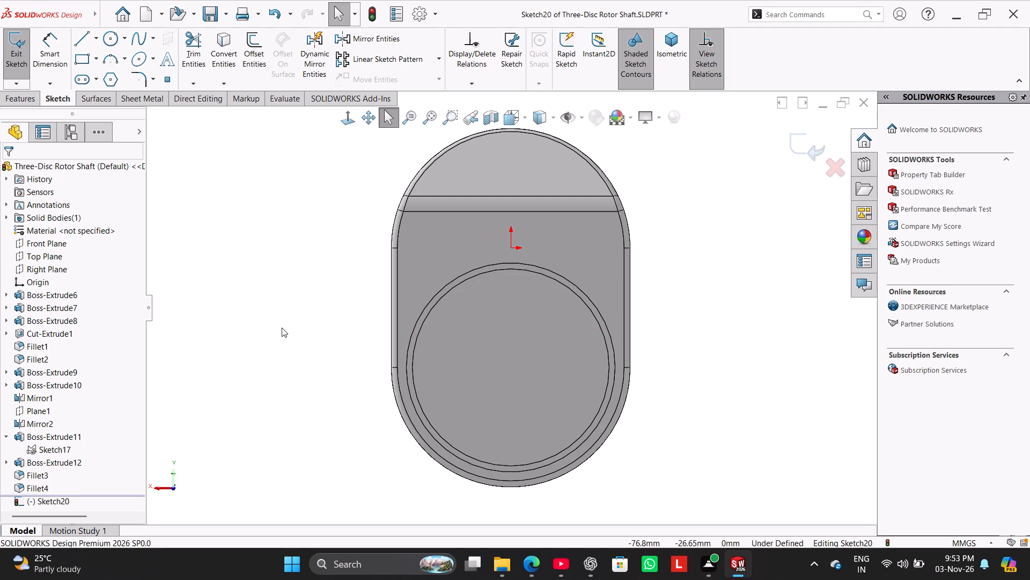
pyautogui.click(109, 36)
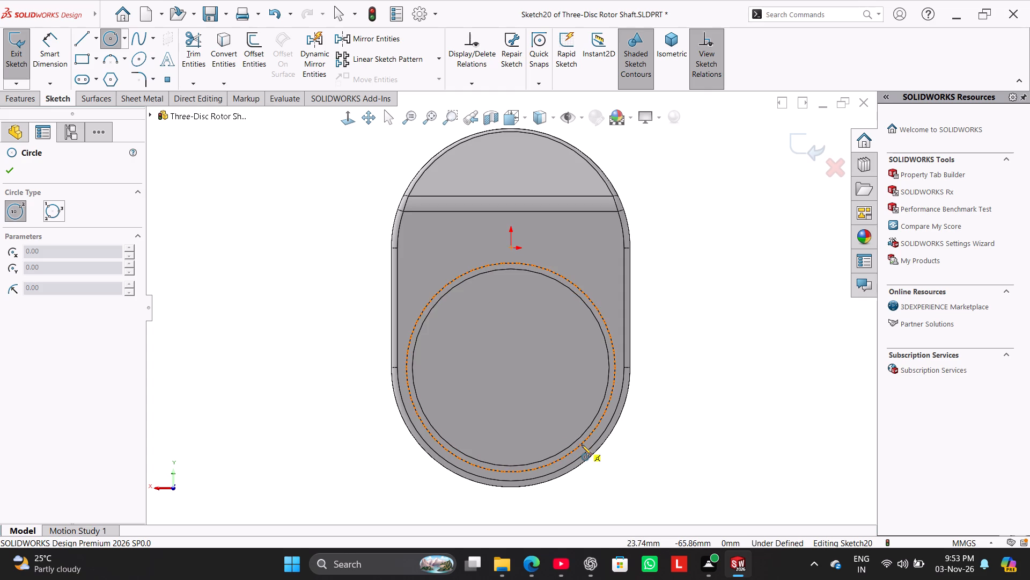
pyautogui.click(511, 367)
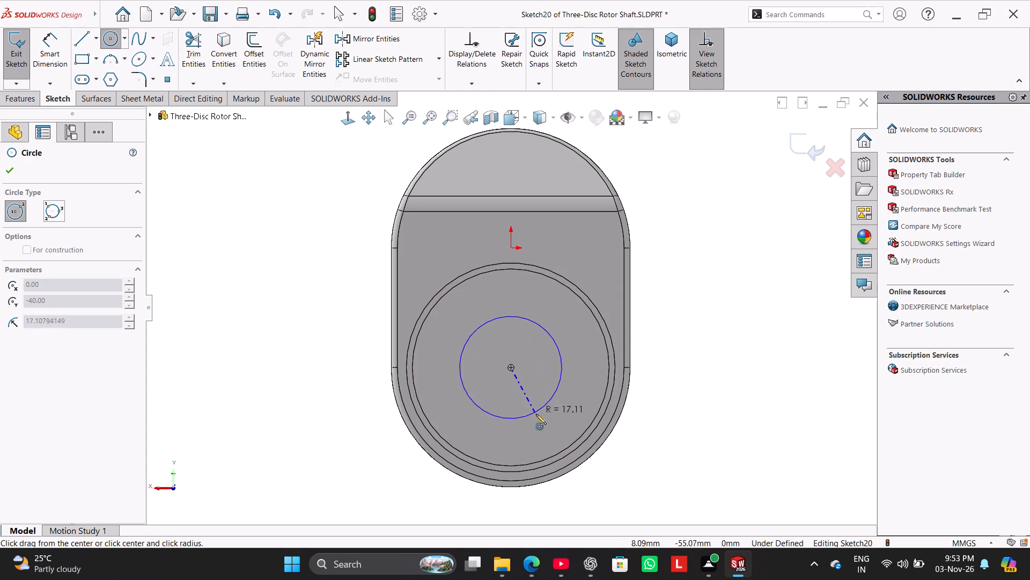
pyautogui.click(538, 420)
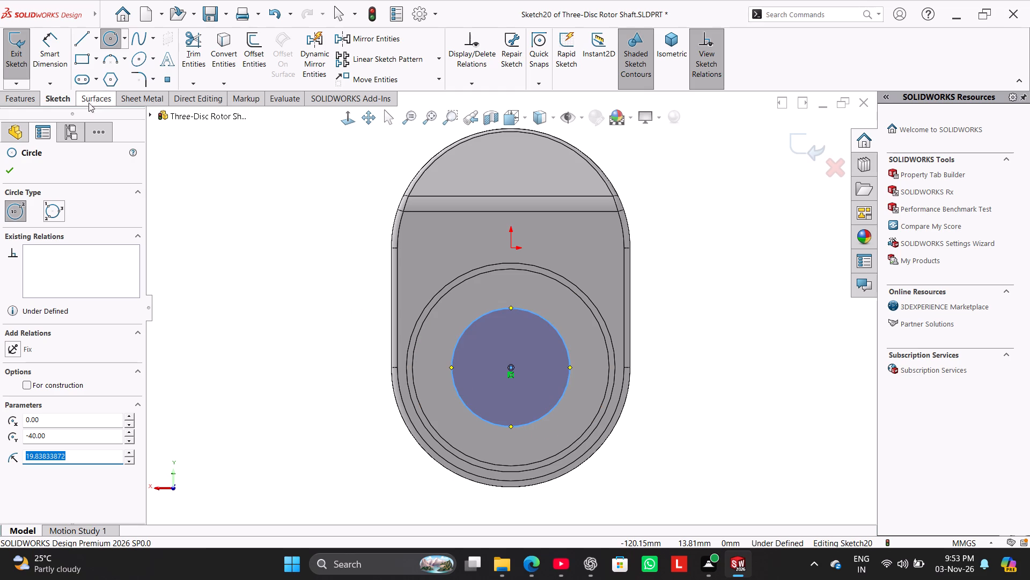
# Dimension the new circle's diameter to 70 mm.
pyautogui.click(56, 56)
pyautogui.moveTo(468, 407); pyautogui.dragTo(460, 409)
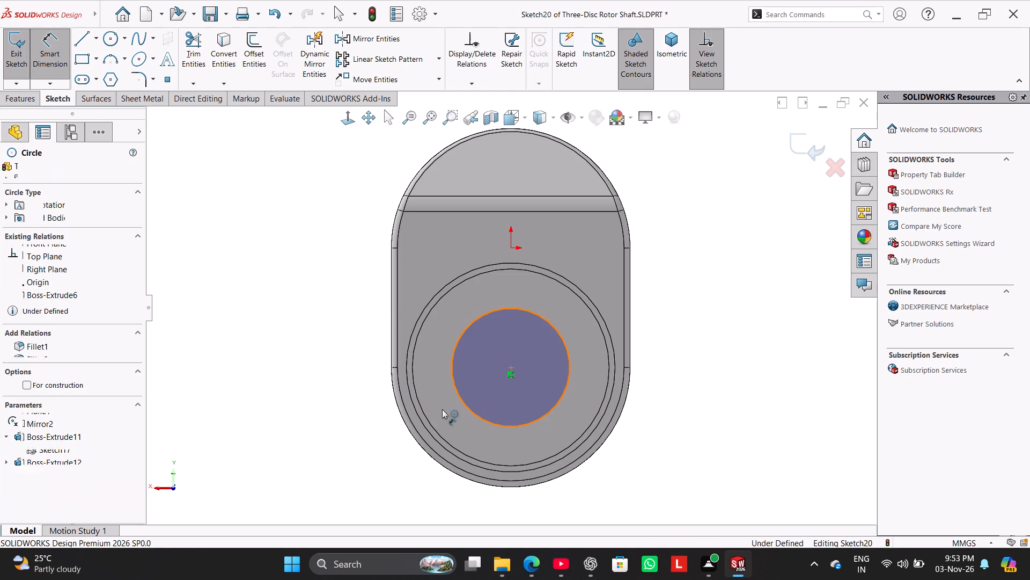
pyautogui.click(311, 397)
pyautogui.write('70')
pyautogui.press('Return')
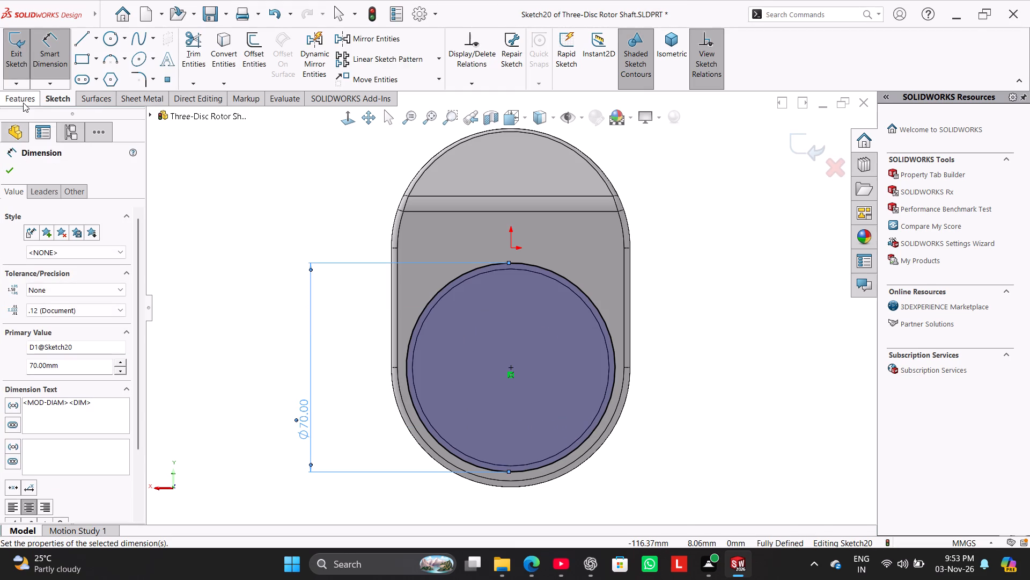
# Extrude the 70 mm circle 15 mm outward from the crankshaft's end face, merged with the body.
pyautogui.click(23, 103)
pyautogui.click(20, 56)
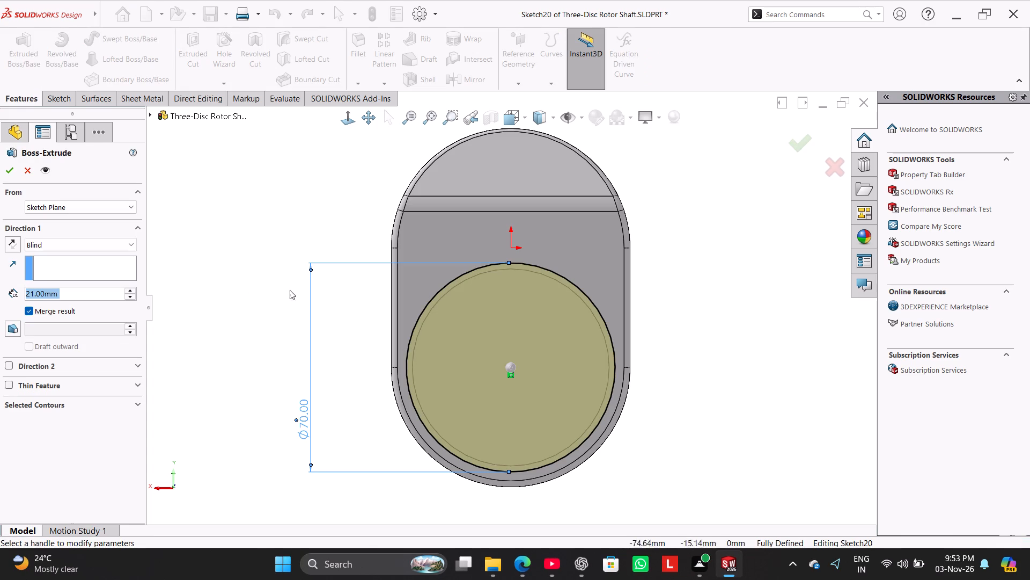
pyautogui.moveTo(288, 216); pyautogui.dragTo(246, 299, button='middle')
pyautogui.scroll(2, 244, 292)
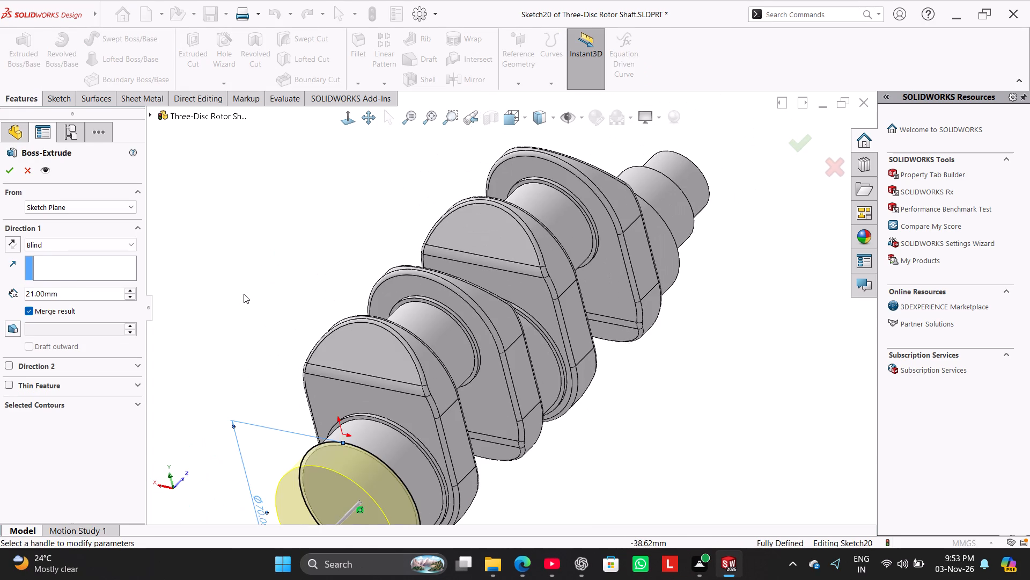
pyautogui.scroll(1, 239, 296)
pyautogui.doubleClick(105, 293)
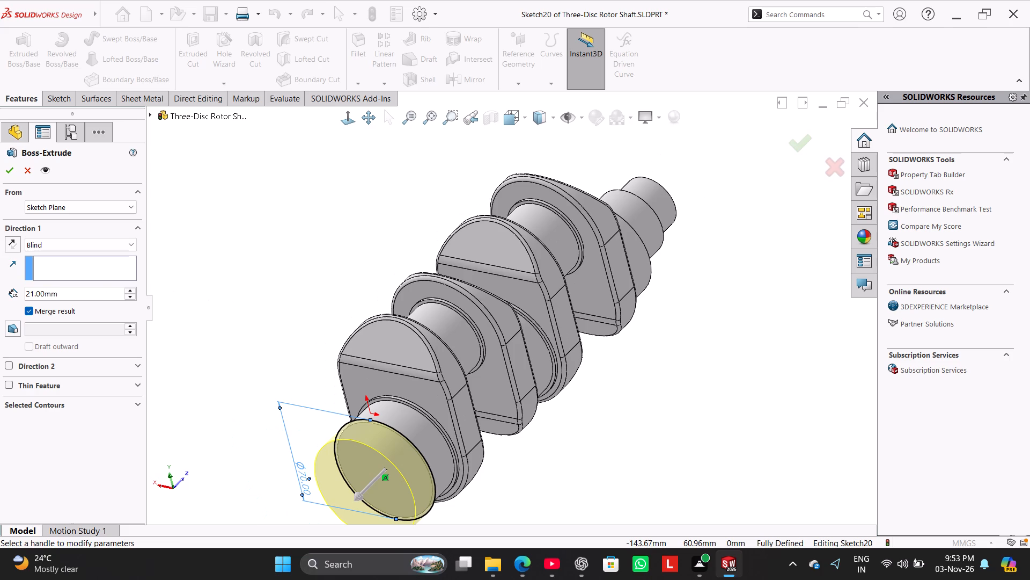
pyautogui.write('15')
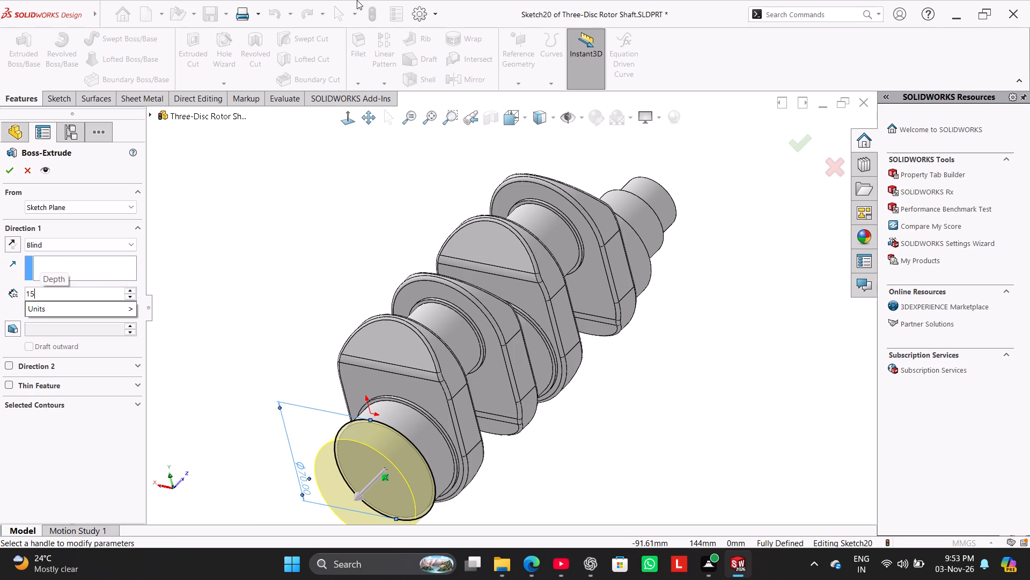
pyautogui.click(8, 172)
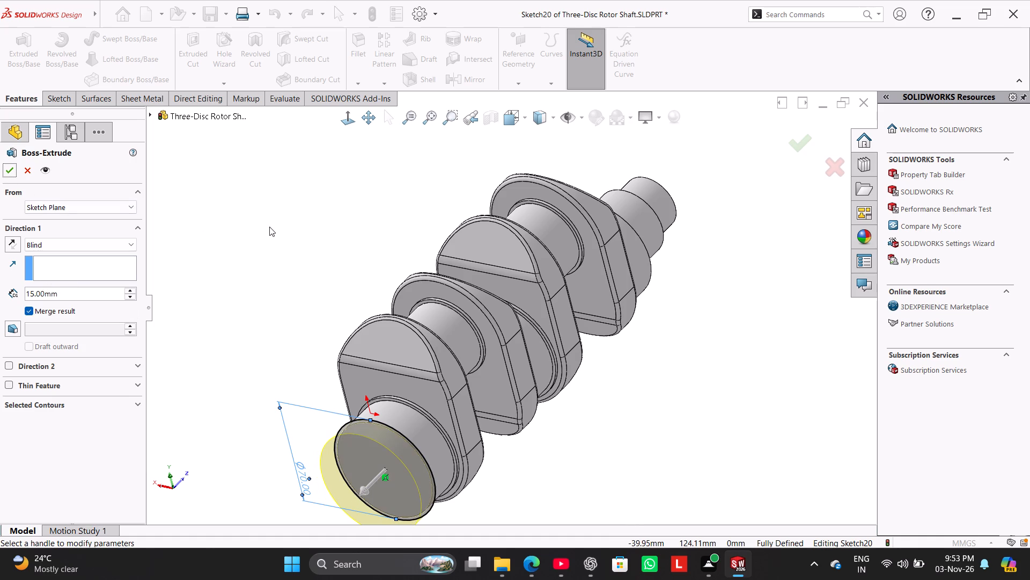
pyautogui.click(7, 173)
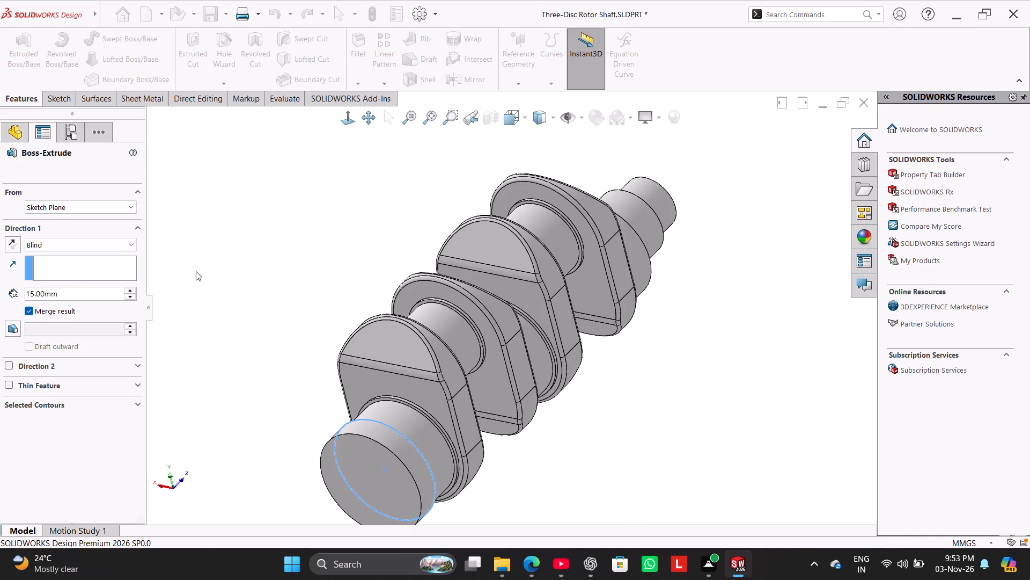
pyautogui.click(196, 271)
# Sketch a circle of about 38.4 mm diameter on the new 70 mm section's end face, centred on it.
pyautogui.rightClick(363, 461)
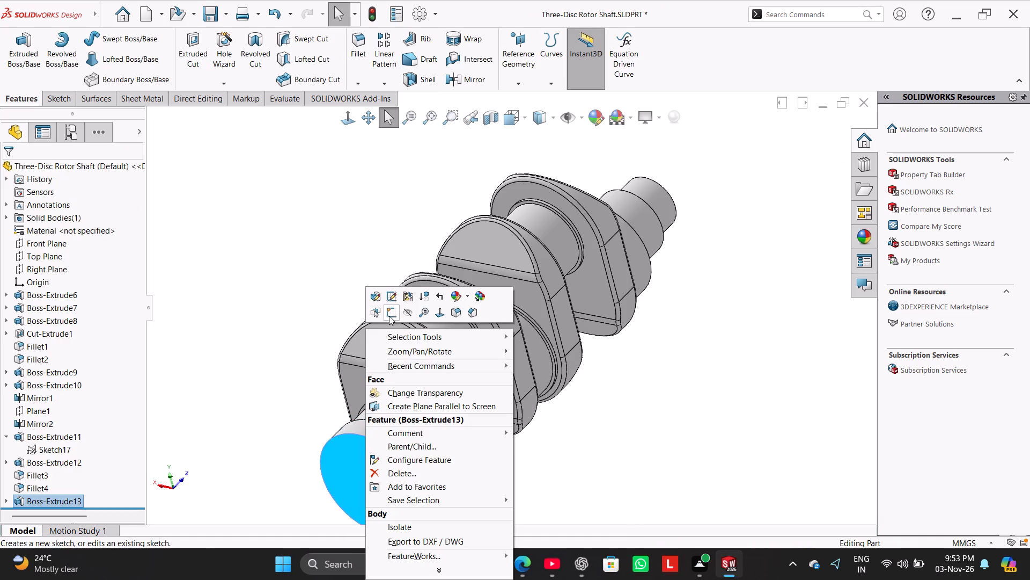
pyautogui.click(389, 316)
pyautogui.click(112, 43)
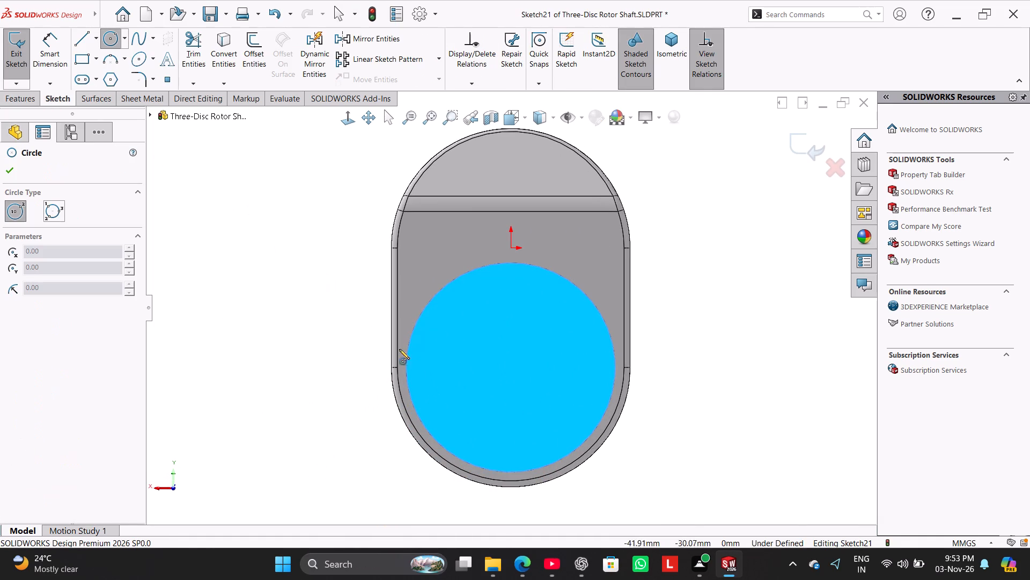
pyautogui.click(509, 366)
pyautogui.click(531, 421)
# Dimension the new circle's diameter to 102 mm.
pyautogui.click(63, 41)
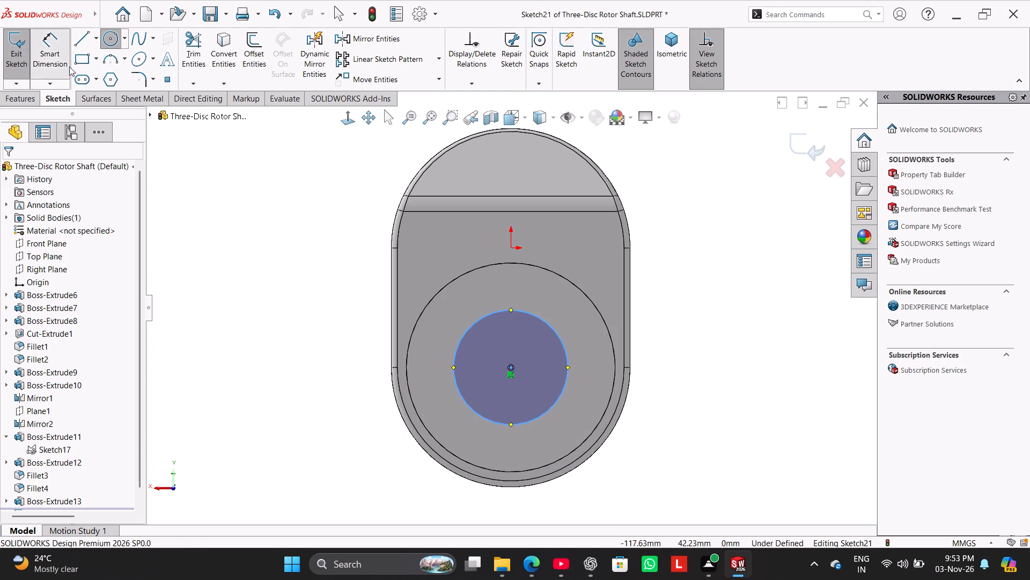
pyautogui.click(455, 357)
pyautogui.click(306, 256)
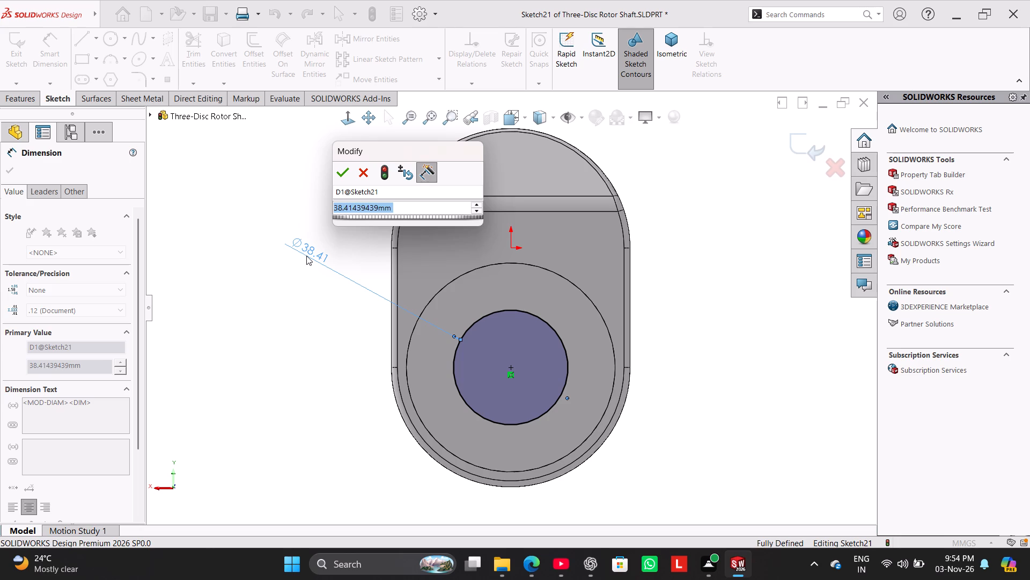
pyautogui.write('102')
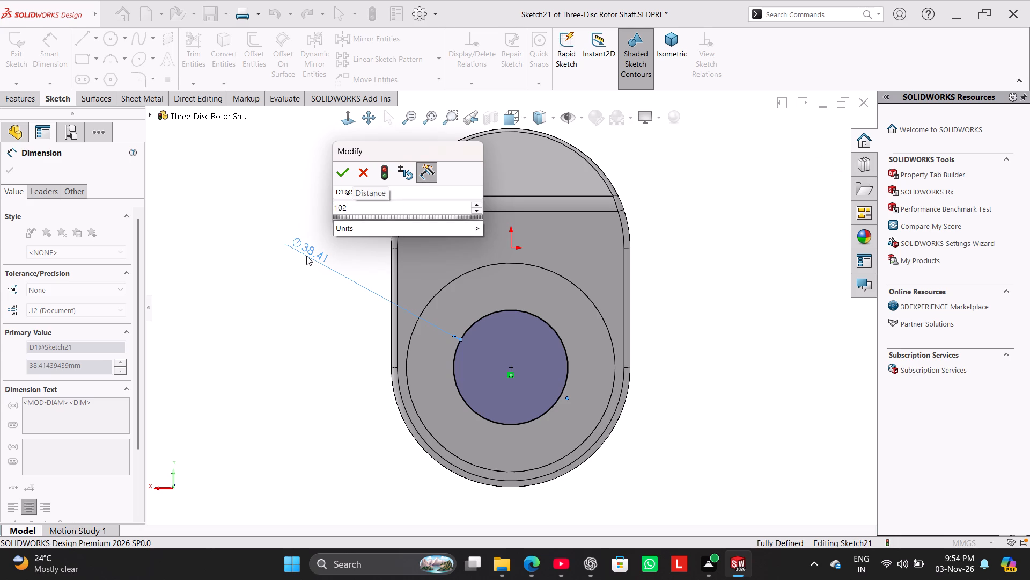
pyautogui.press('Return')
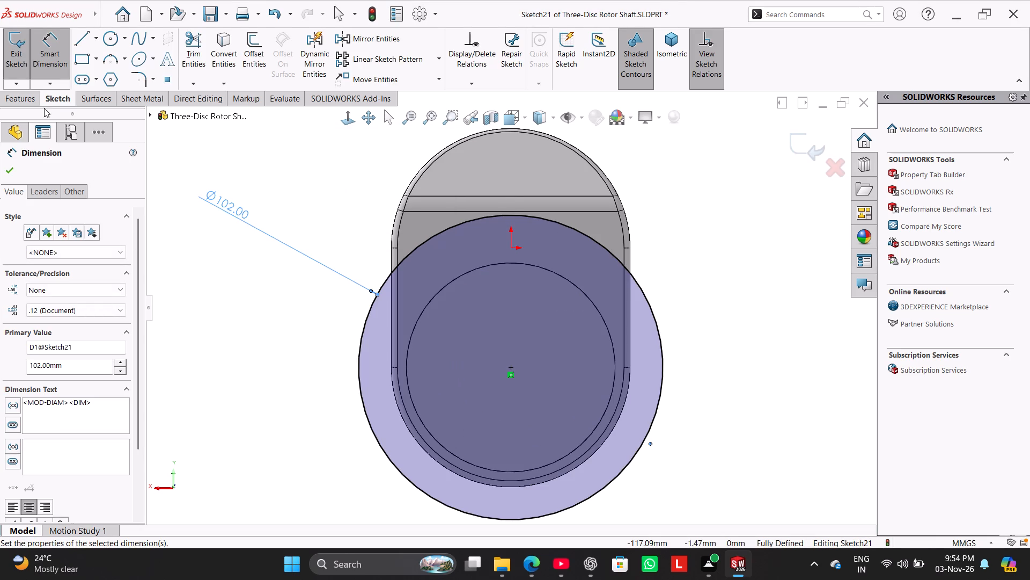
# Extrude the 102 mm circle 15 mm outward as a flange merged with the crankshaft.
pyautogui.click(30, 103)
pyautogui.click(31, 73)
pyautogui.moveTo(272, 309); pyautogui.dragTo(286, 323, button='middle')
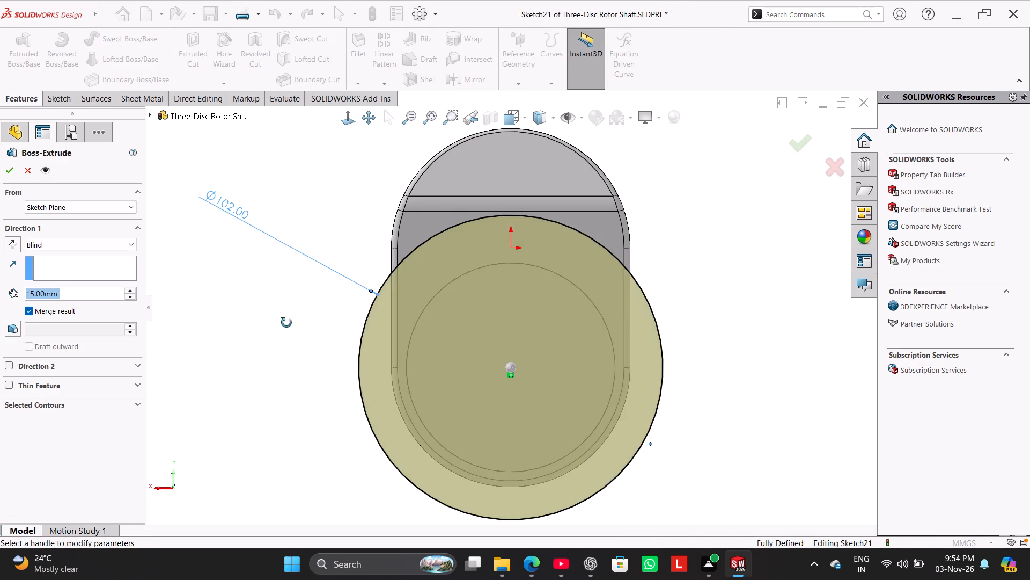
pyautogui.moveTo(286, 323); pyautogui.dragTo(307, 345, button='middle')
pyautogui.click(13, 171)
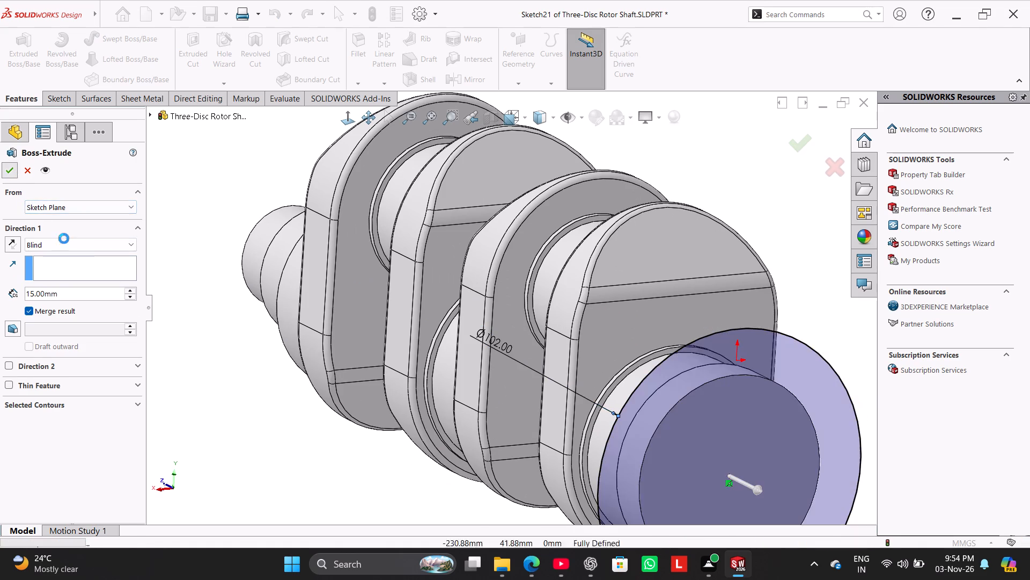
pyautogui.click(228, 380)
# Sketch a circle of about 47 mm diameter on the 102 mm flange's outer face, centred on the flange.
pyautogui.rightClick(663, 412)
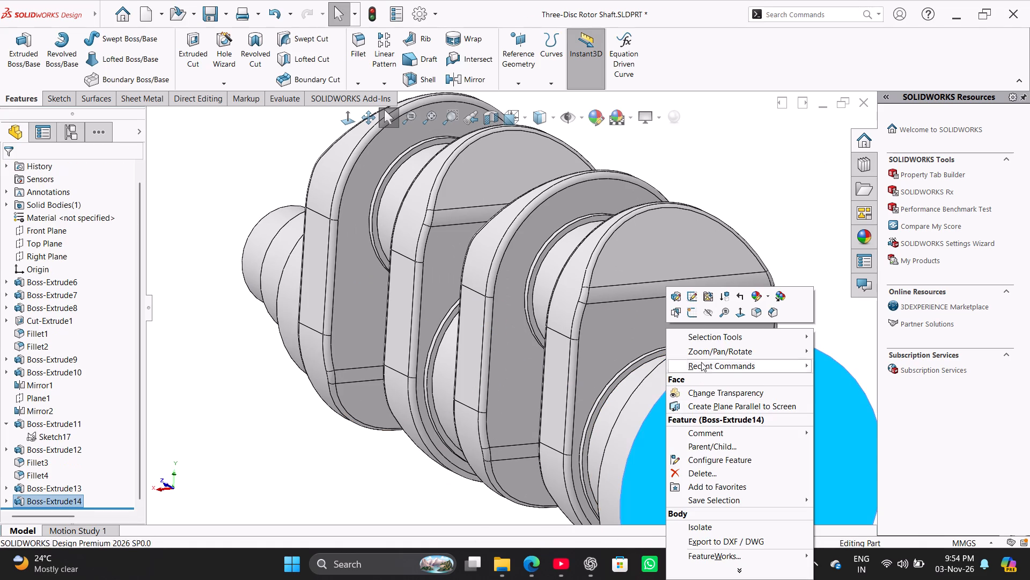
pyautogui.click(695, 316)
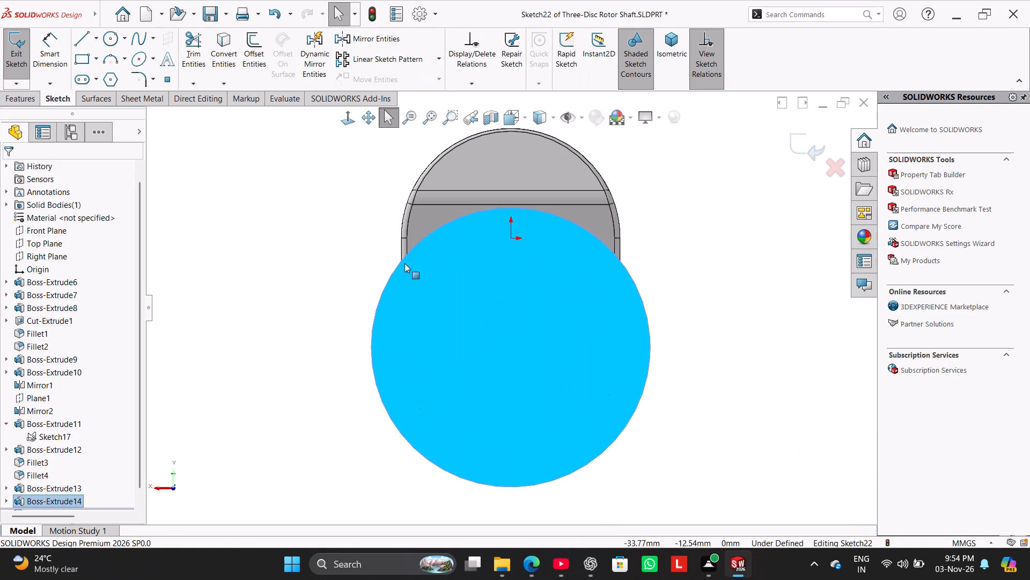
pyautogui.click(111, 36)
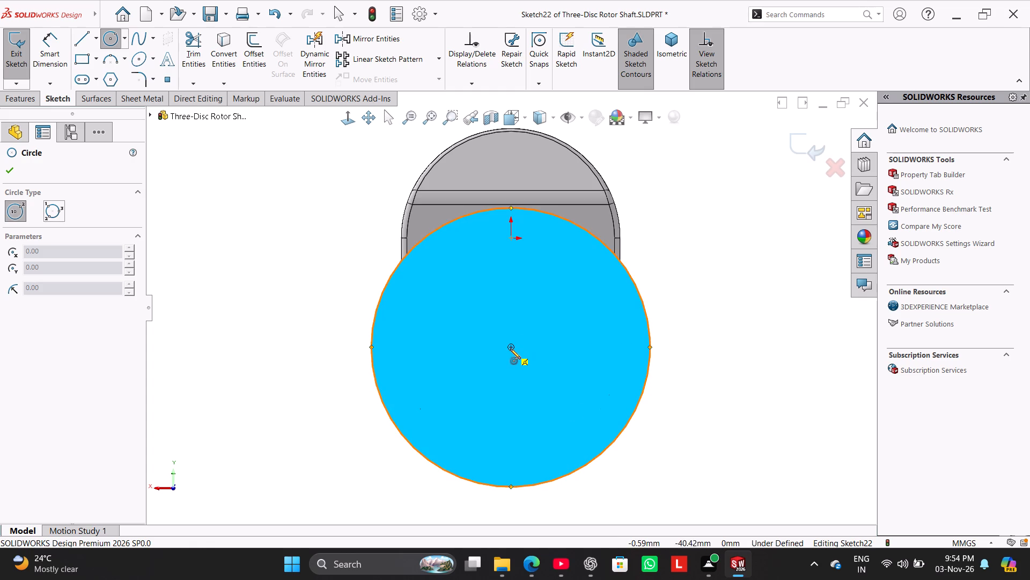
pyautogui.click(510, 346)
pyautogui.click(543, 403)
# Dimension the circle on the flange face to a 55 mm diameter.
pyautogui.click(46, 48)
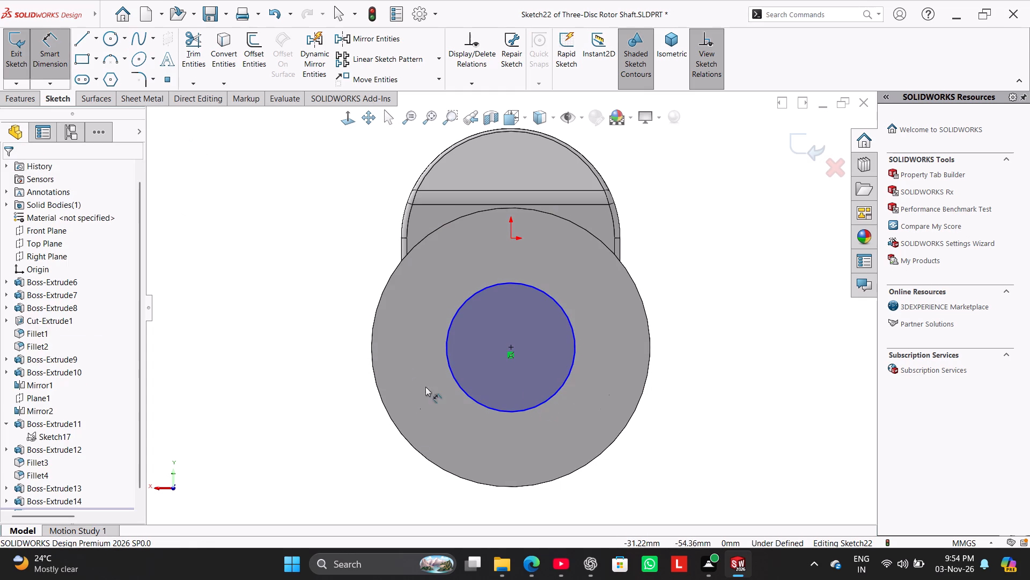
pyautogui.click(475, 402)
pyautogui.click(366, 454)
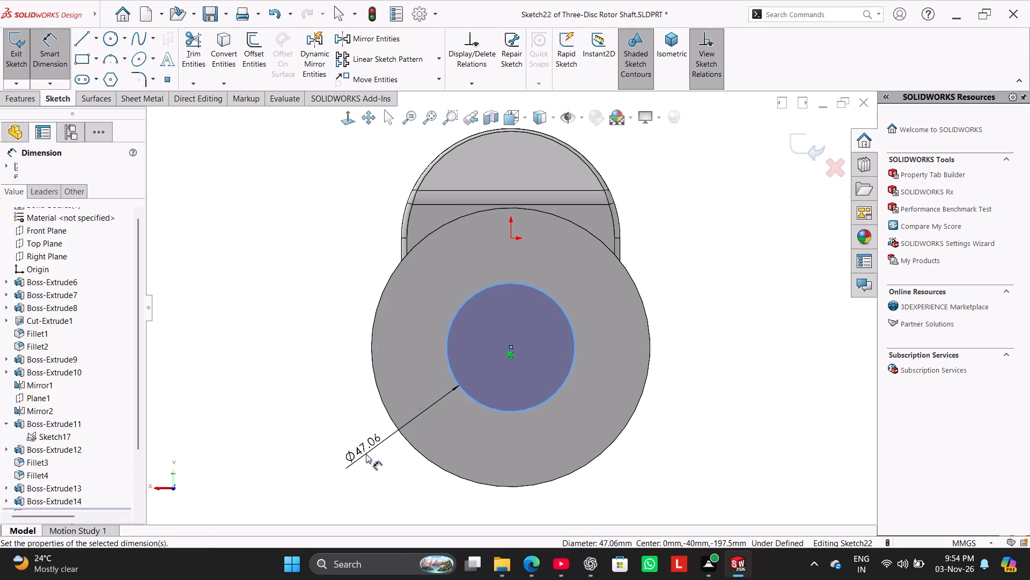
pyautogui.write('55')
pyautogui.press('Return')
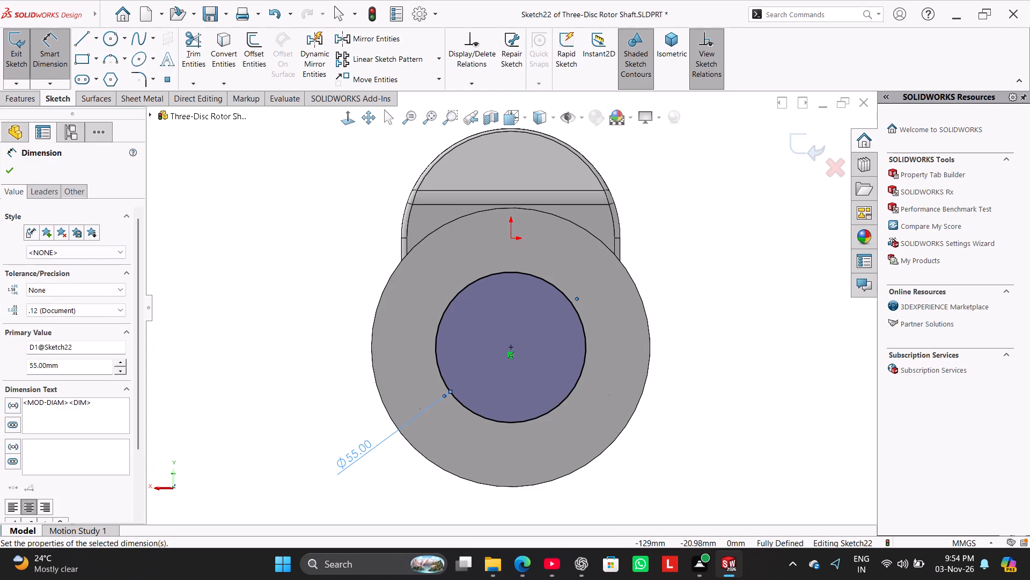
# Extrude the 55 mm circle 10 mm outward from the flange face, merged with the body.
pyautogui.click(22, 97)
pyautogui.click(30, 63)
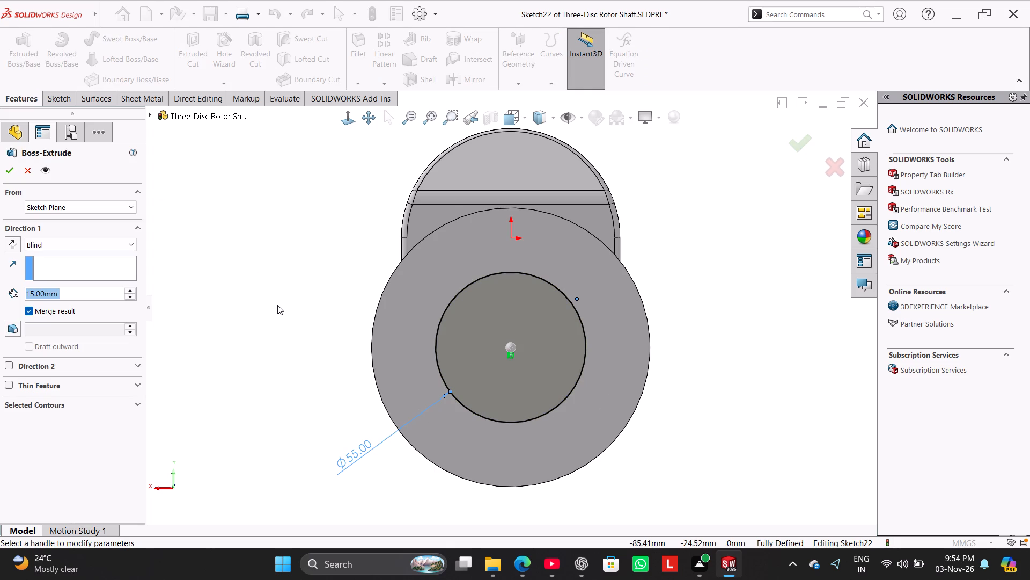
pyautogui.moveTo(276, 337); pyautogui.dragTo(297, 349, button='middle')
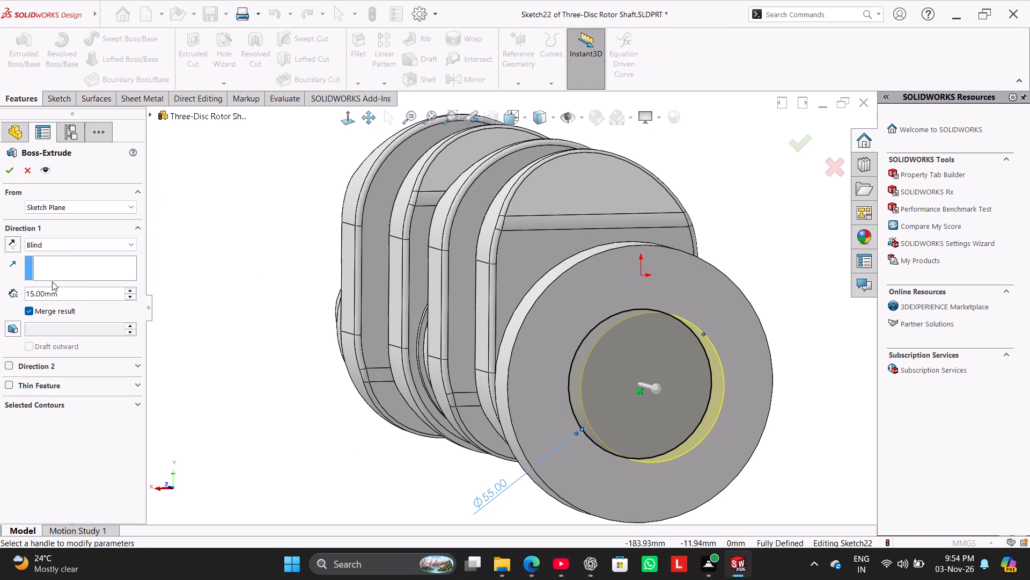
pyautogui.doubleClick(73, 294)
pyautogui.write('10')
pyautogui.press('Return')
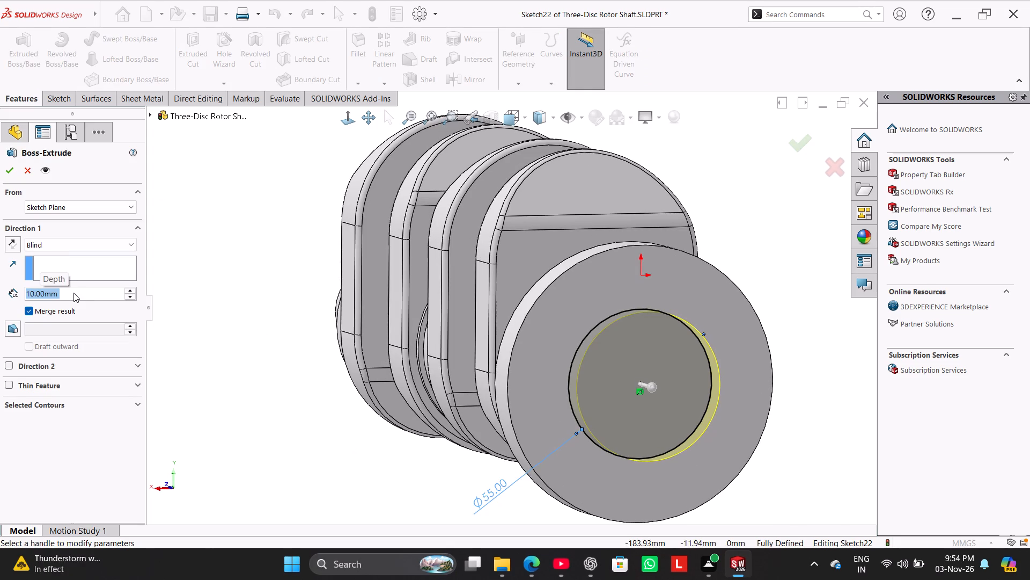
pyautogui.click(9, 163)
pyautogui.click(210, 283)
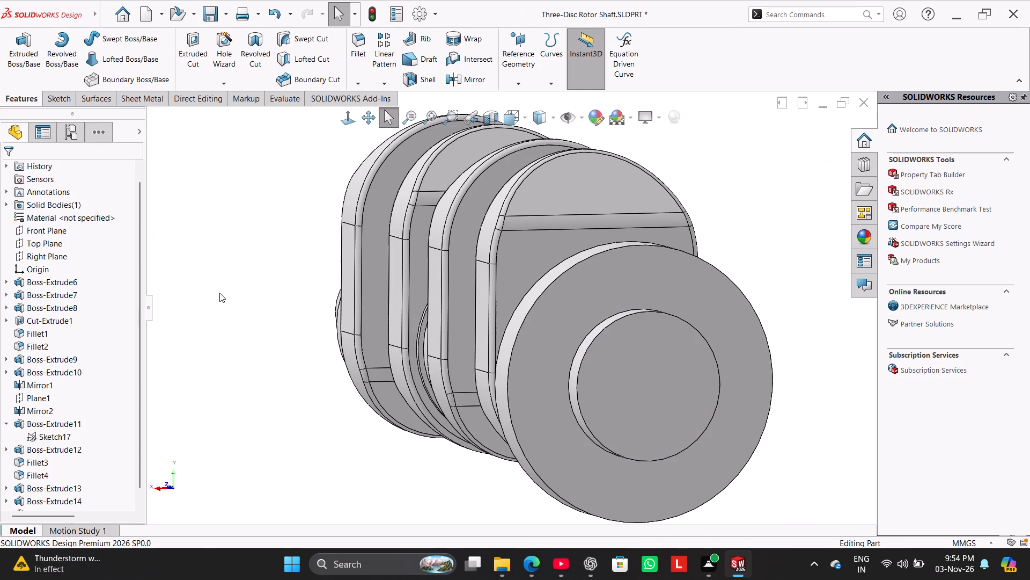
# Chamfer the free end edge of the stepped shaft's 35 mm section by 1 mm at 45 degrees.
pyautogui.moveTo(265, 342); pyautogui.dragTo(284, 361, button='middle')
pyautogui.moveTo(277, 368); pyautogui.dragTo(430, 316, button='right')
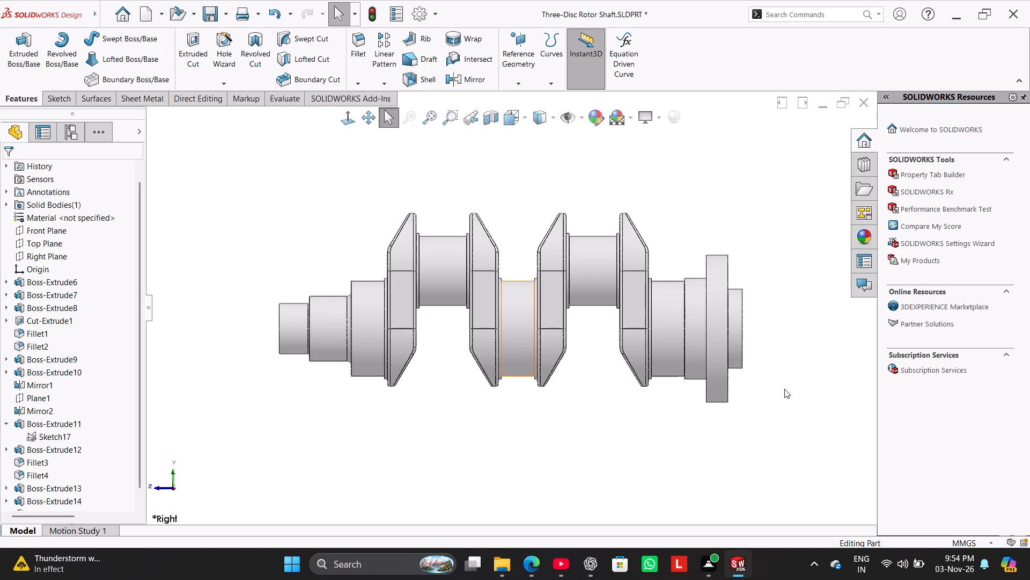
pyautogui.click(361, 81)
pyautogui.click(373, 106)
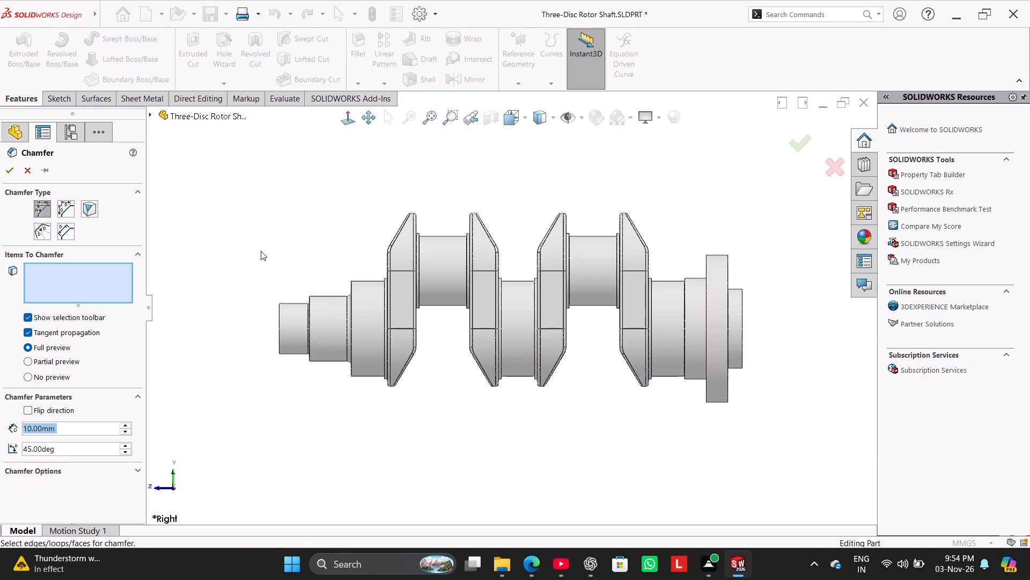
pyautogui.moveTo(266, 251); pyautogui.dragTo(316, 292, button='middle')
pyautogui.doubleClick(90, 426)
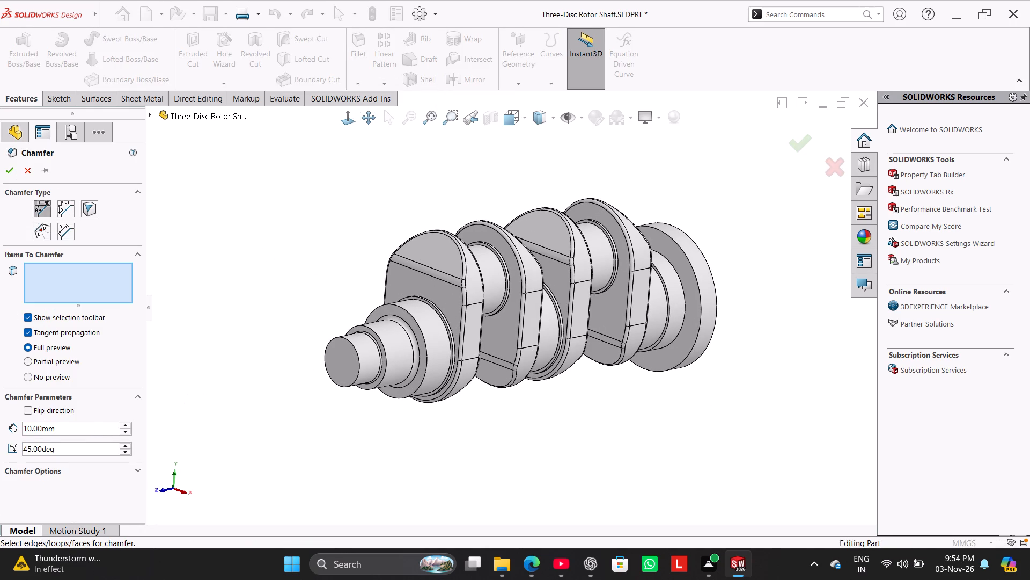
pyautogui.press('1')
pyautogui.press('Return')
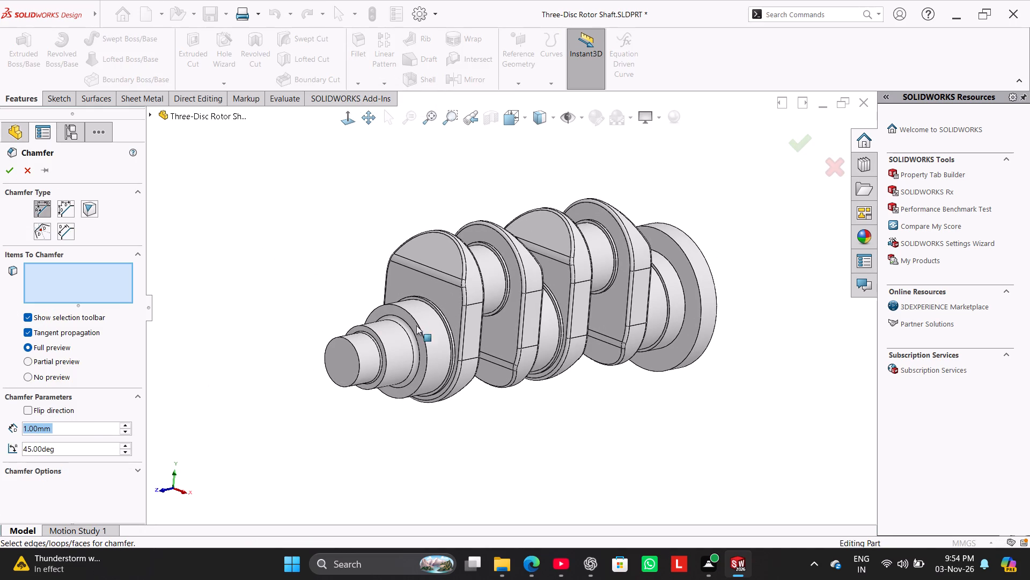
pyautogui.click(354, 345)
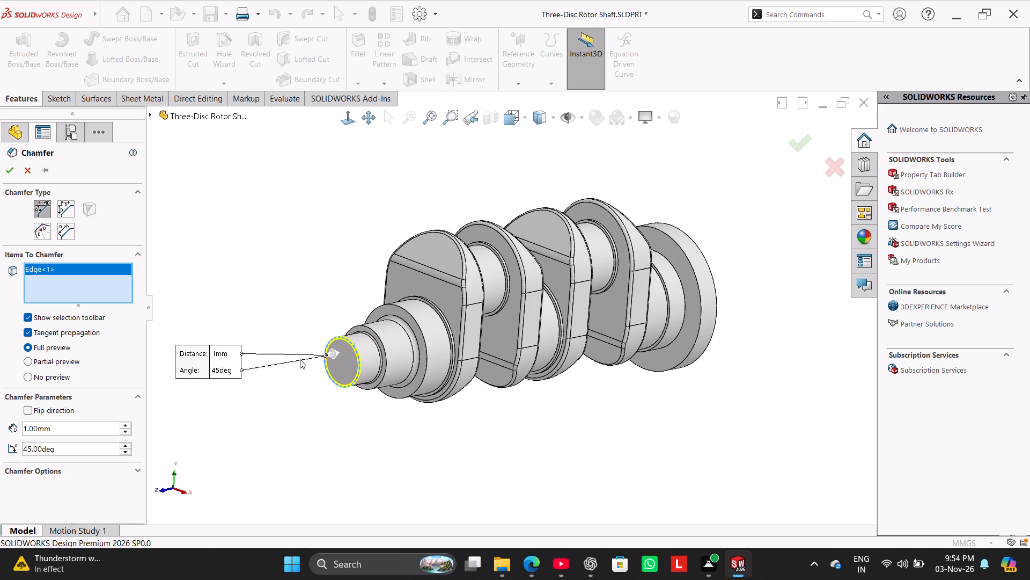
pyautogui.click(5, 169)
pyautogui.click(252, 241)
# Chamfer the outer edge of the 55 mm boss on the flange end by 2 mm at 45 degrees.
pyautogui.moveTo(259, 249); pyautogui.dragTo(188, 249, button='middle')
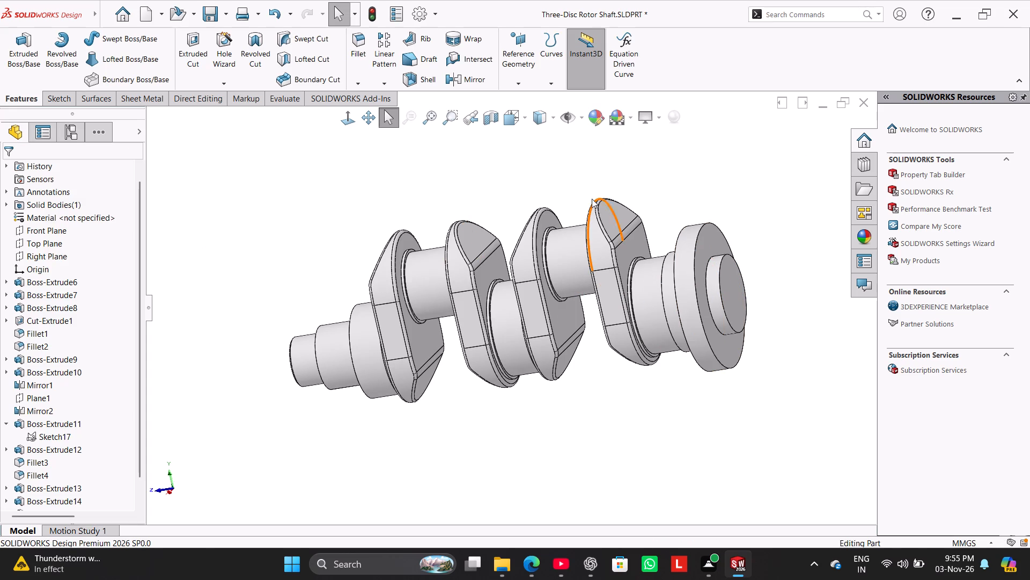
pyautogui.click(366, 83)
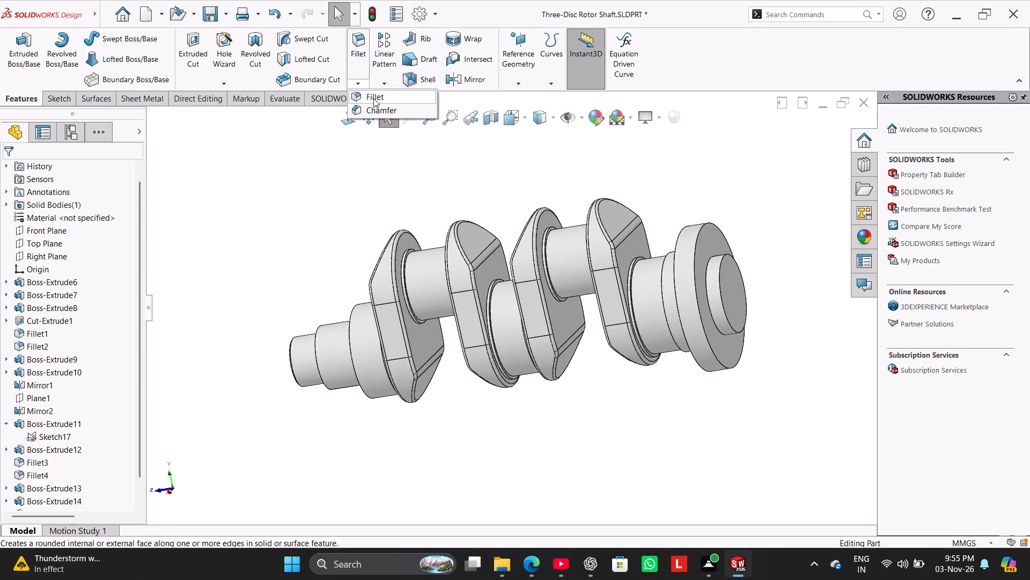
pyautogui.click(378, 104)
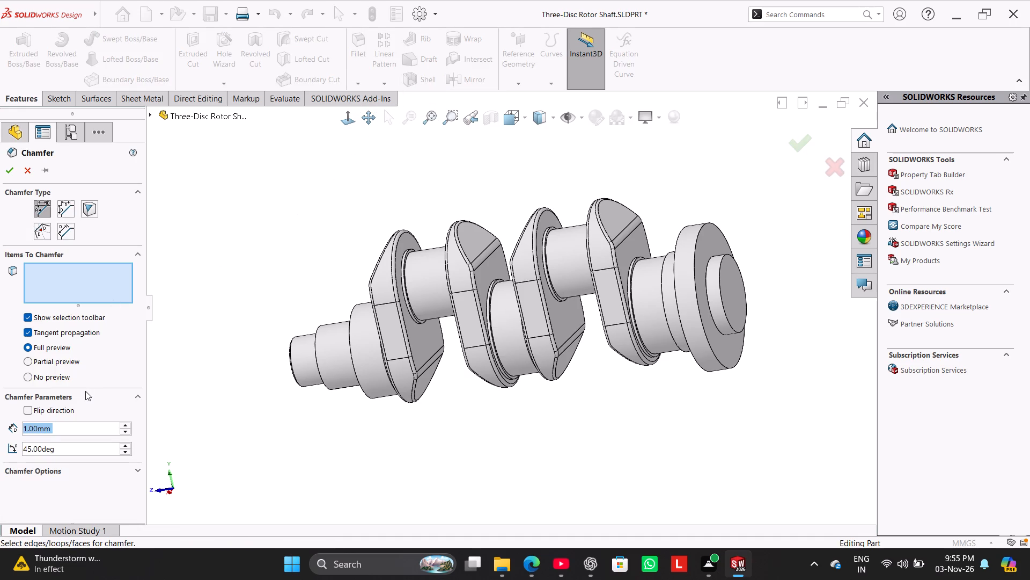
pyautogui.press('2')
pyautogui.press('Return')
pyautogui.click(733, 328)
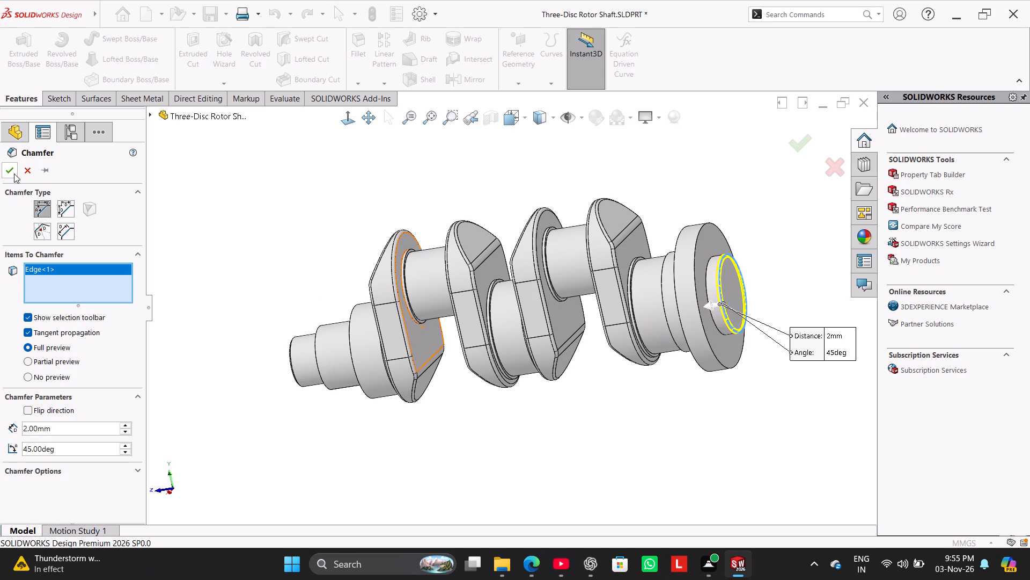
pyautogui.click(14, 173)
pyautogui.click(355, 203)
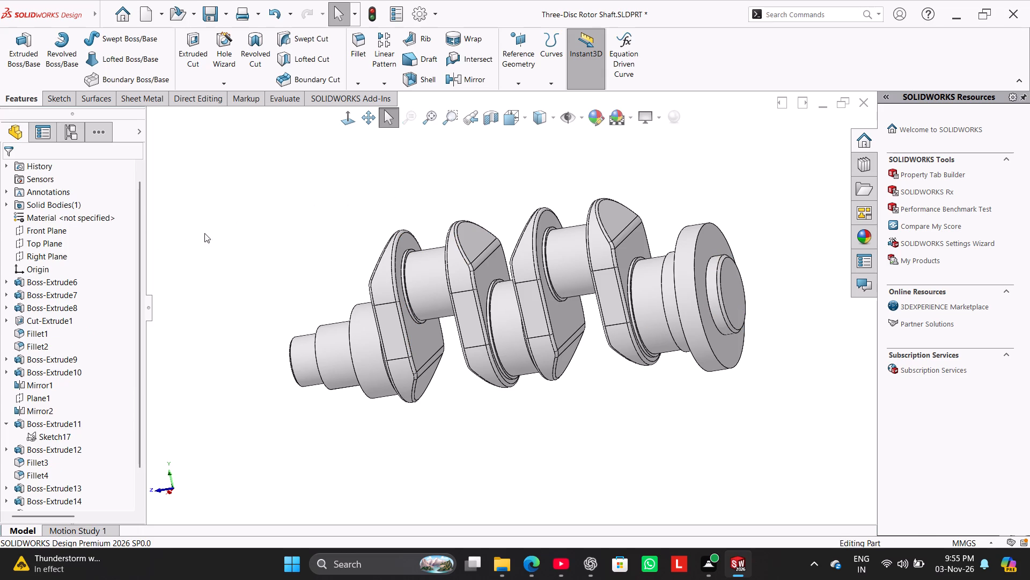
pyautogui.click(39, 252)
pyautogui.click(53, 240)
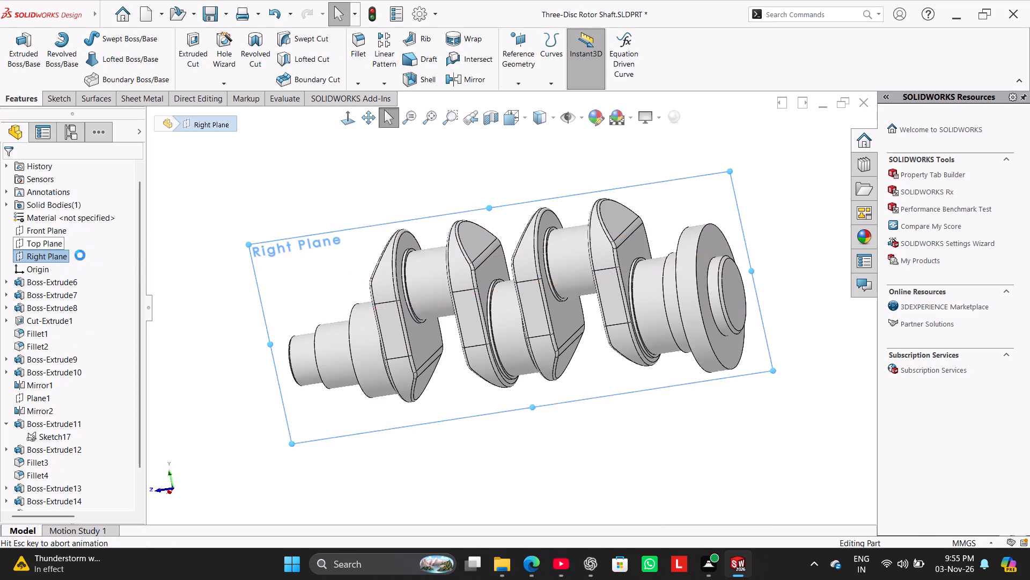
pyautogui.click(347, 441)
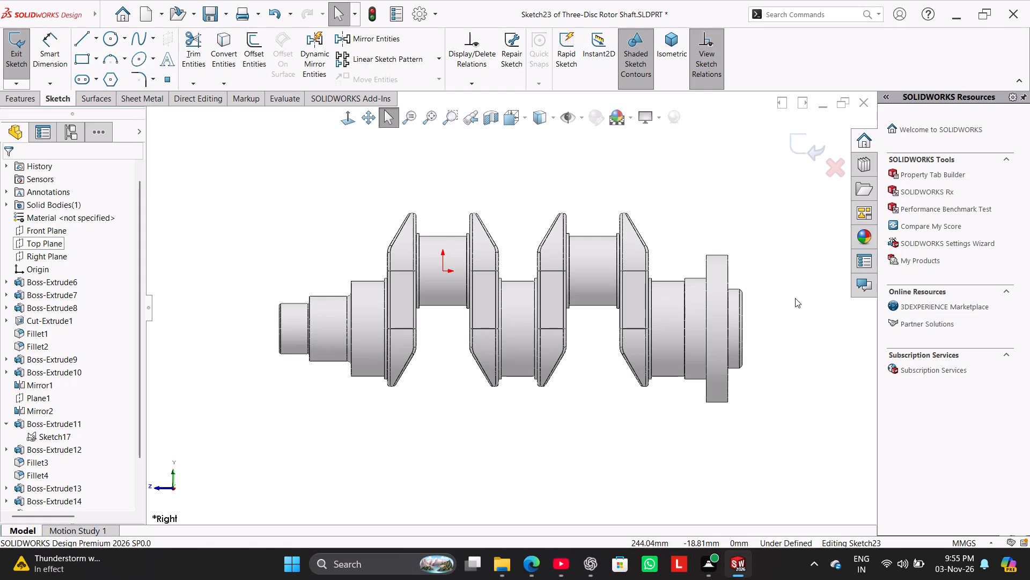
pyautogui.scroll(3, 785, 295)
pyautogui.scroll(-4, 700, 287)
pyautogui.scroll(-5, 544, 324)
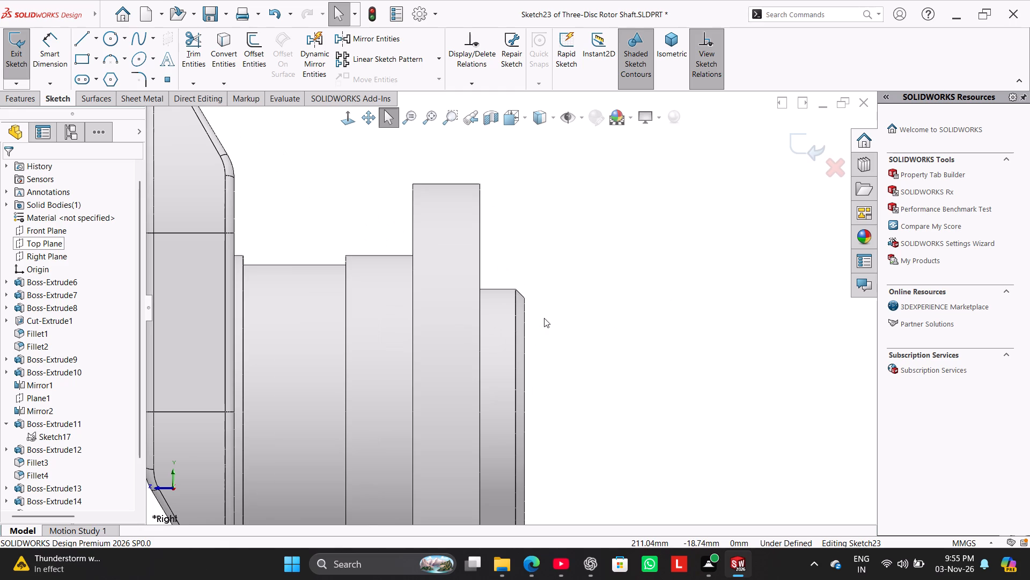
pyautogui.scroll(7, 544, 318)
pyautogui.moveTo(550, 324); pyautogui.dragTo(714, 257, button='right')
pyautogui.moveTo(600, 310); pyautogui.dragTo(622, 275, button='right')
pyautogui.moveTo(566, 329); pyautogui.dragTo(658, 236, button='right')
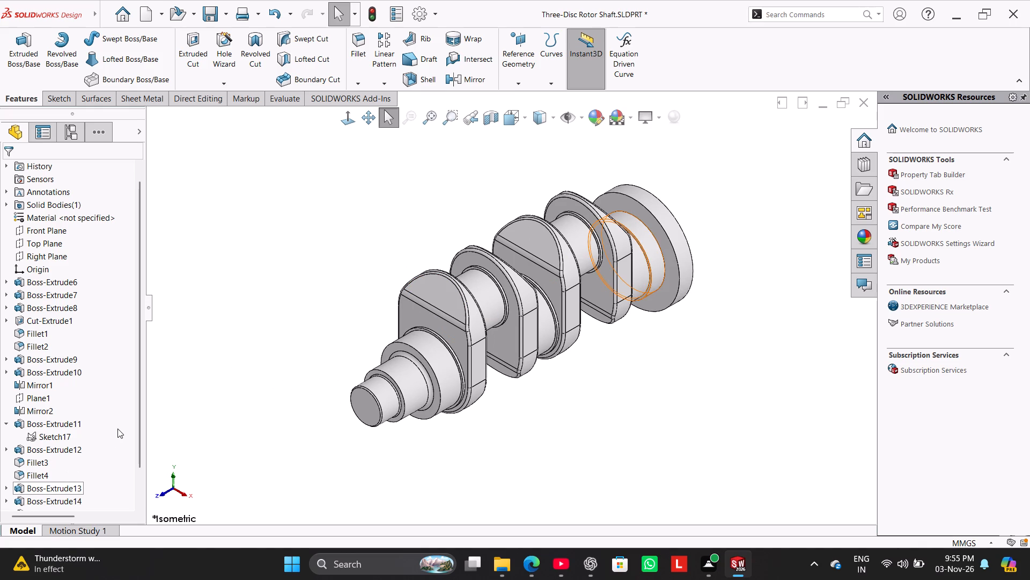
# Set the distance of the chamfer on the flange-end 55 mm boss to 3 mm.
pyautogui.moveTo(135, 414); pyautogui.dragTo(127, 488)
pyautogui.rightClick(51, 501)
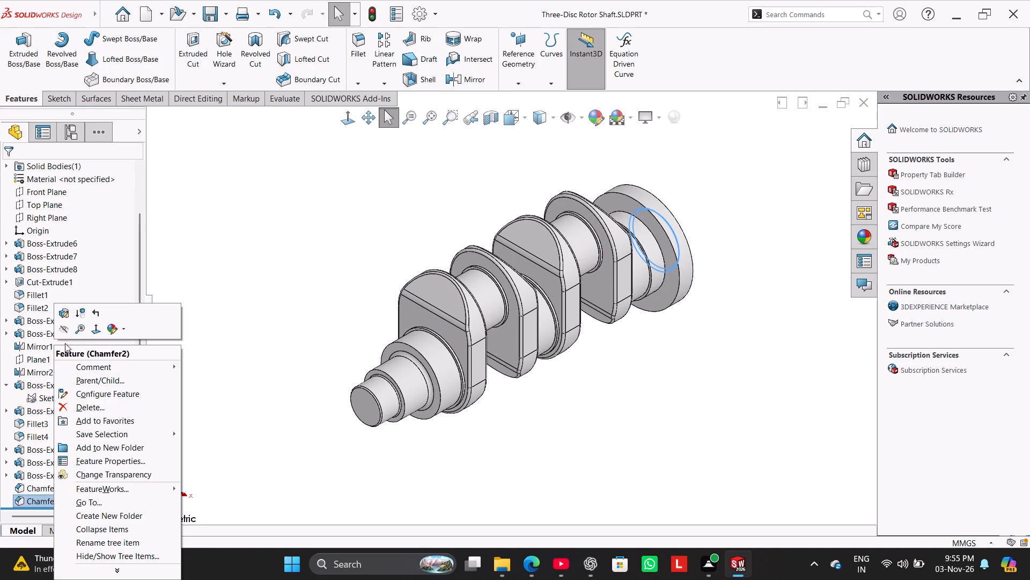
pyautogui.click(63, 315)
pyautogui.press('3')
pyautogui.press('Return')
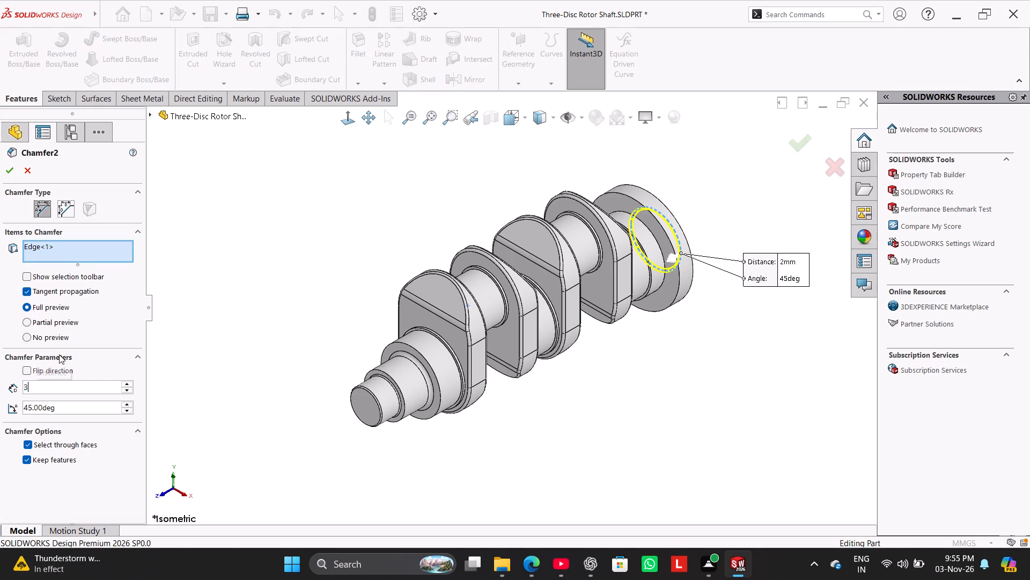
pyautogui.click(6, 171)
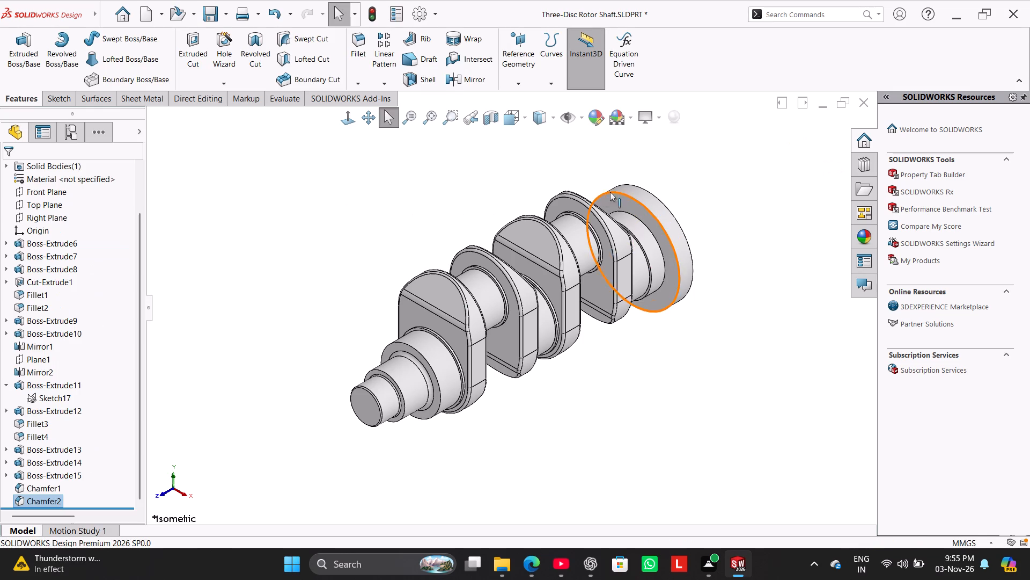
# Set the distance of the chamfer on the flange-end 55 mm boss to 2.5 mm.
pyautogui.moveTo(665, 199); pyautogui.dragTo(608, 244, button='middle')
pyautogui.scroll(3, 716, 216)
pyautogui.scroll(-4, 656, 218)
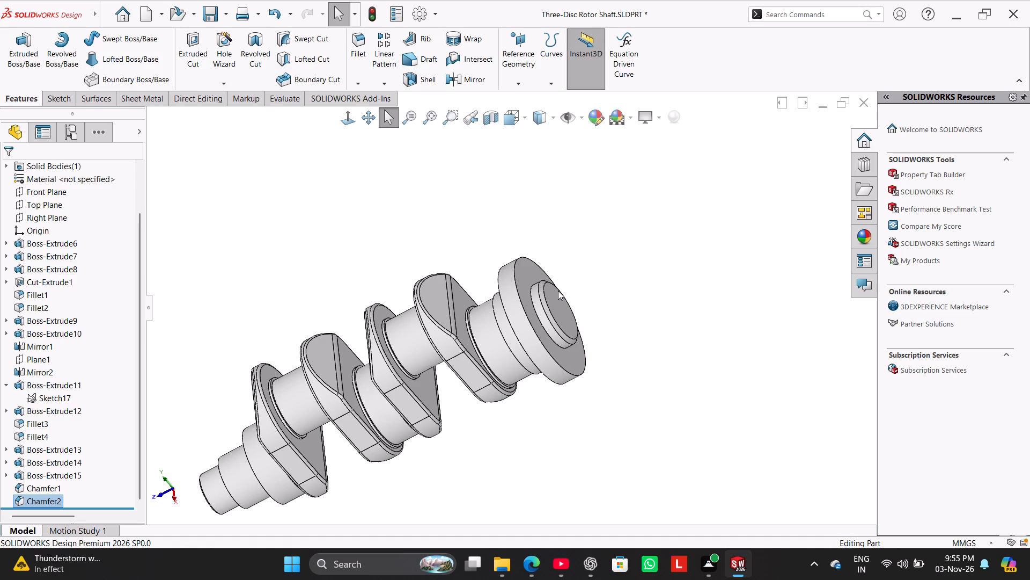
pyautogui.rightClick(53, 497)
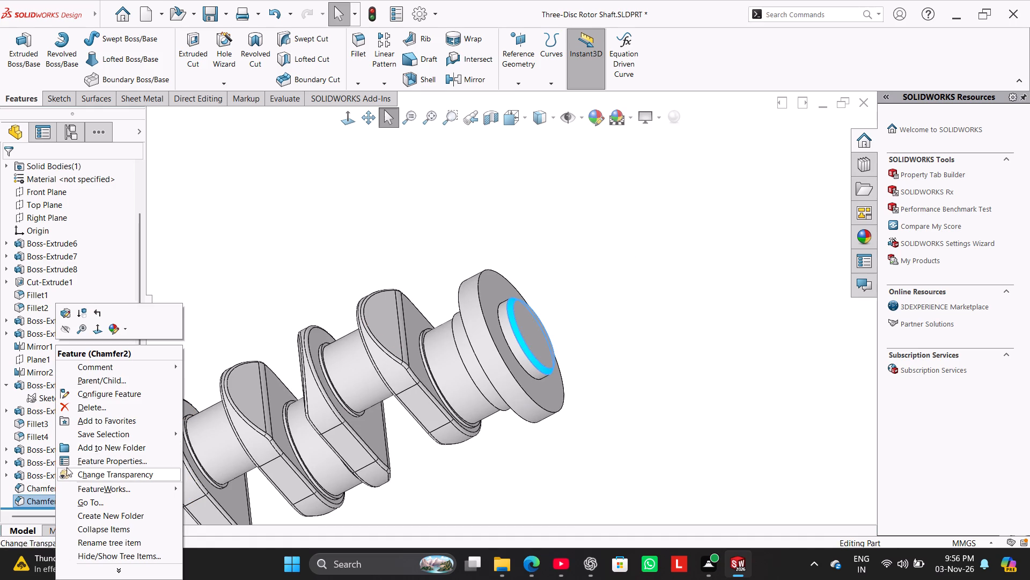
pyautogui.click(65, 319)
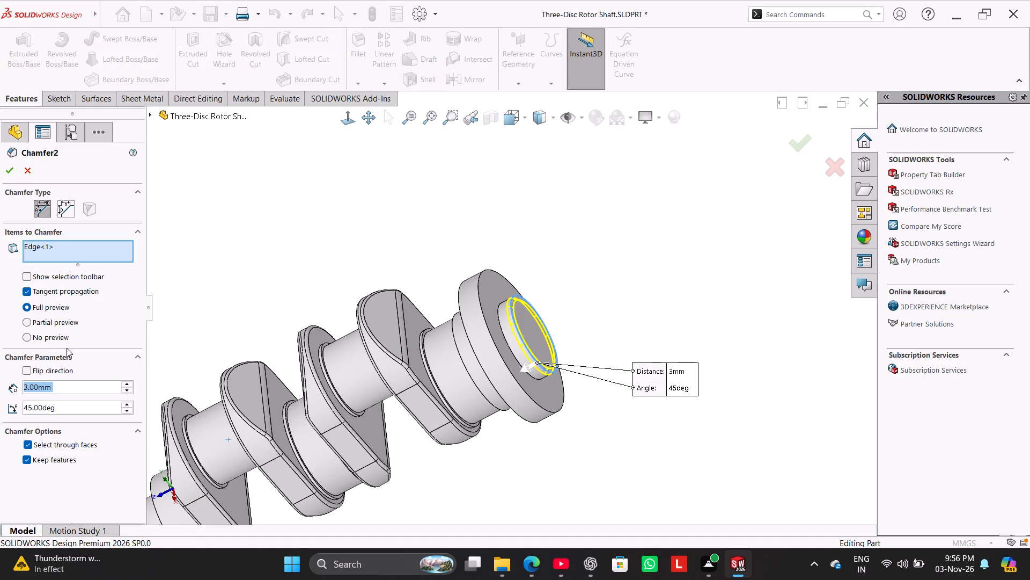
pyautogui.write('2.5')
pyautogui.press('Return')
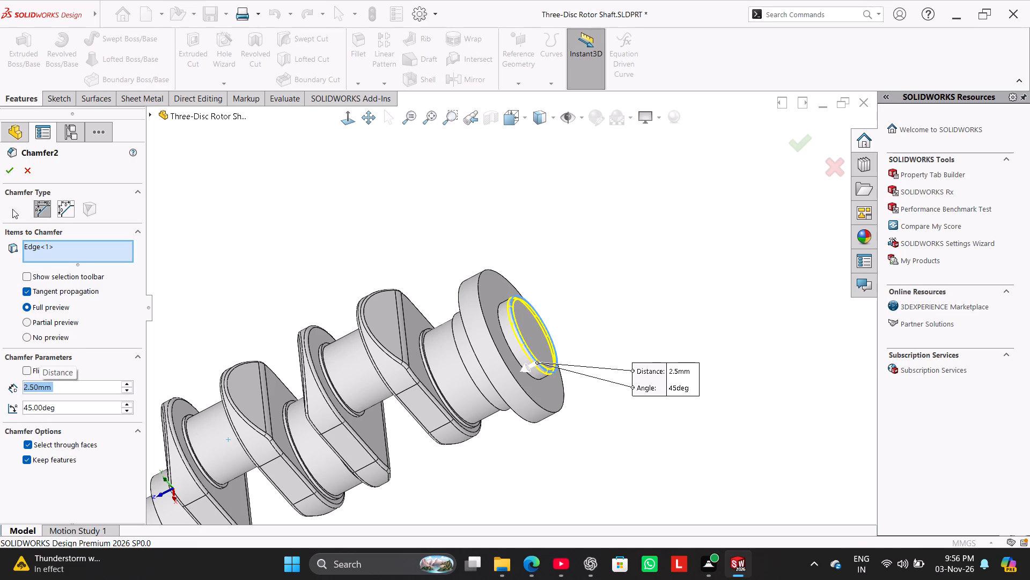
pyautogui.click(5, 175)
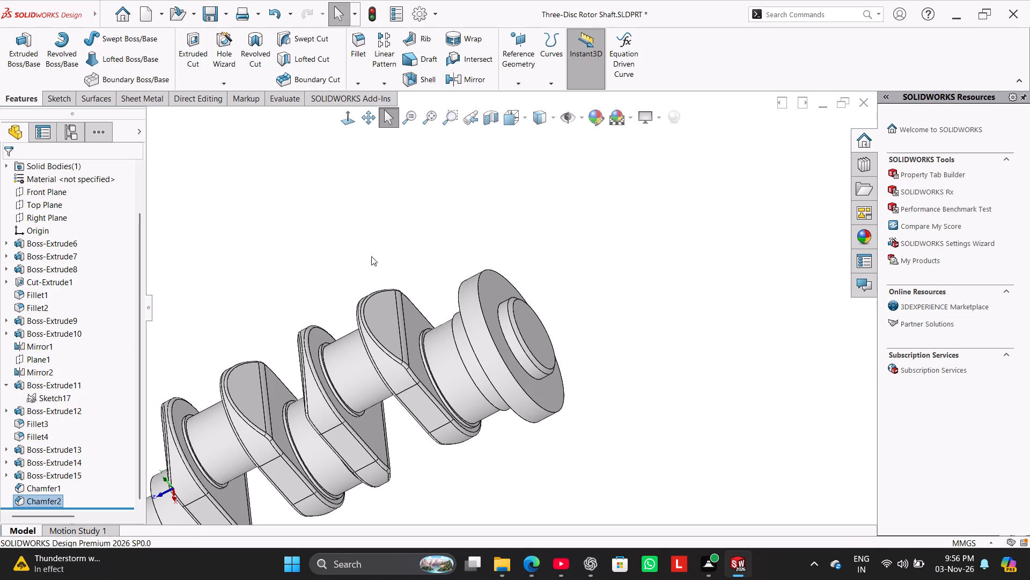
# Start a new sketch on the Front Plane, viewed squarely from the flange end.
pyautogui.scroll(-3, 553, 295)
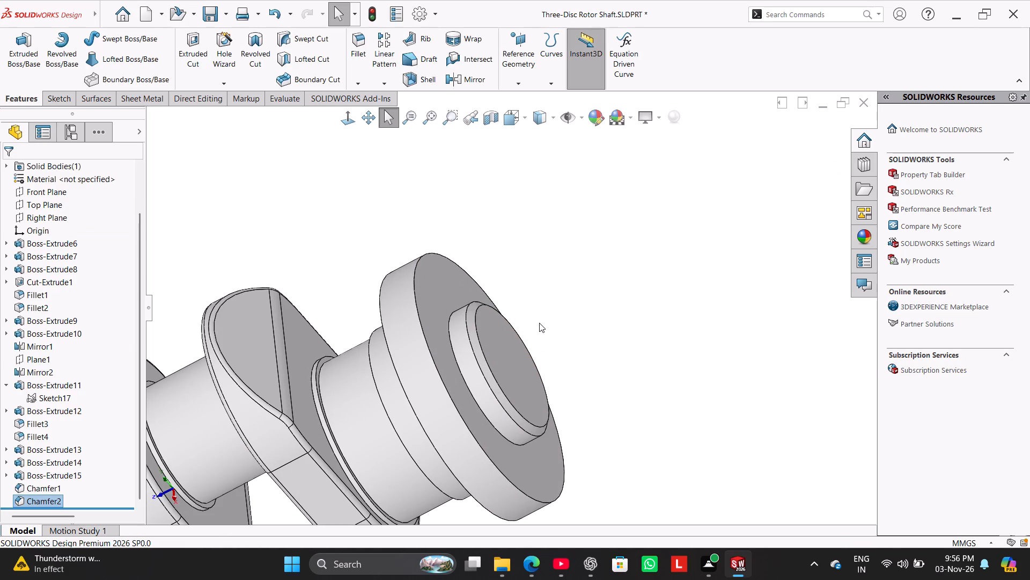
pyautogui.moveTo(539, 323); pyautogui.dragTo(559, 306, button='middle')
pyautogui.moveTo(528, 345); pyautogui.dragTo(666, 225, button='right')
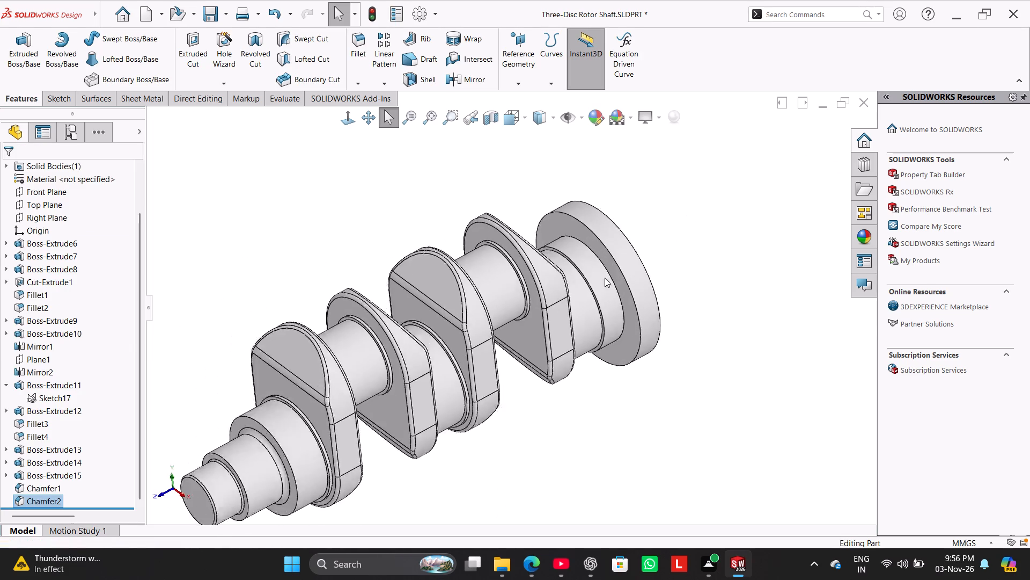
pyautogui.click(299, 317)
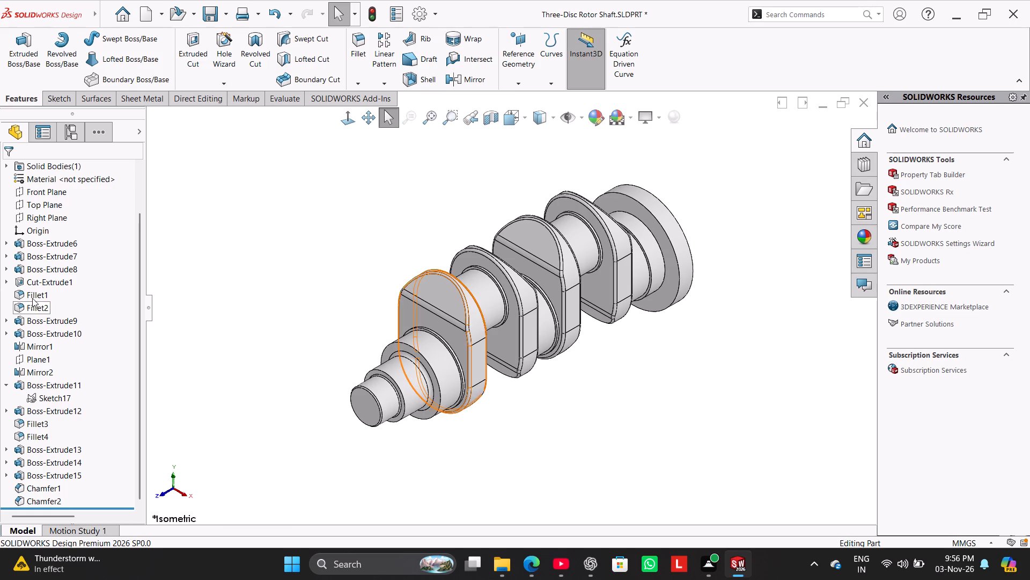
pyautogui.click(9, 379)
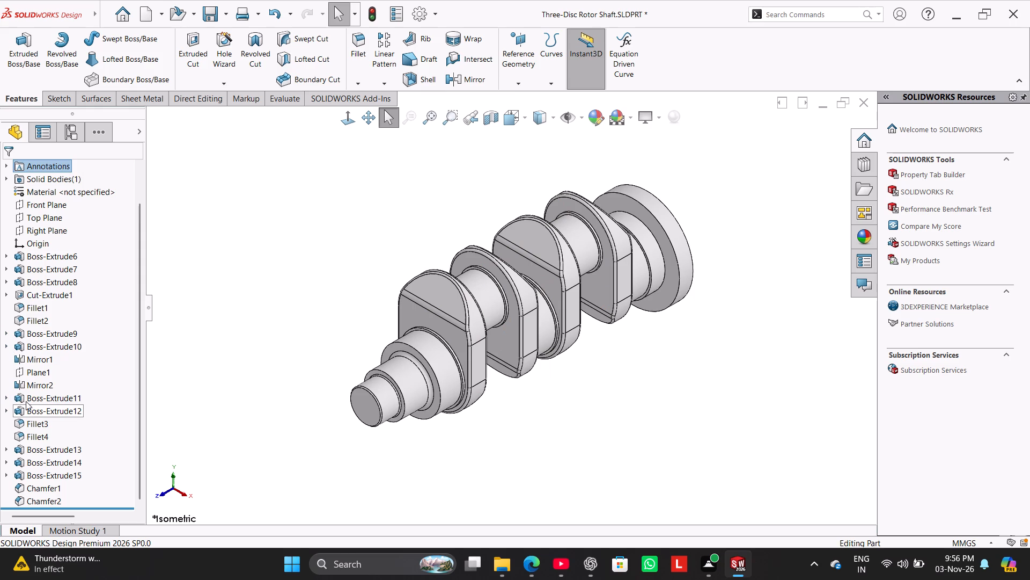
pyautogui.scroll(-2, 26, 401)
pyautogui.scroll(3, 27, 420)
pyautogui.scroll(-4, 43, 343)
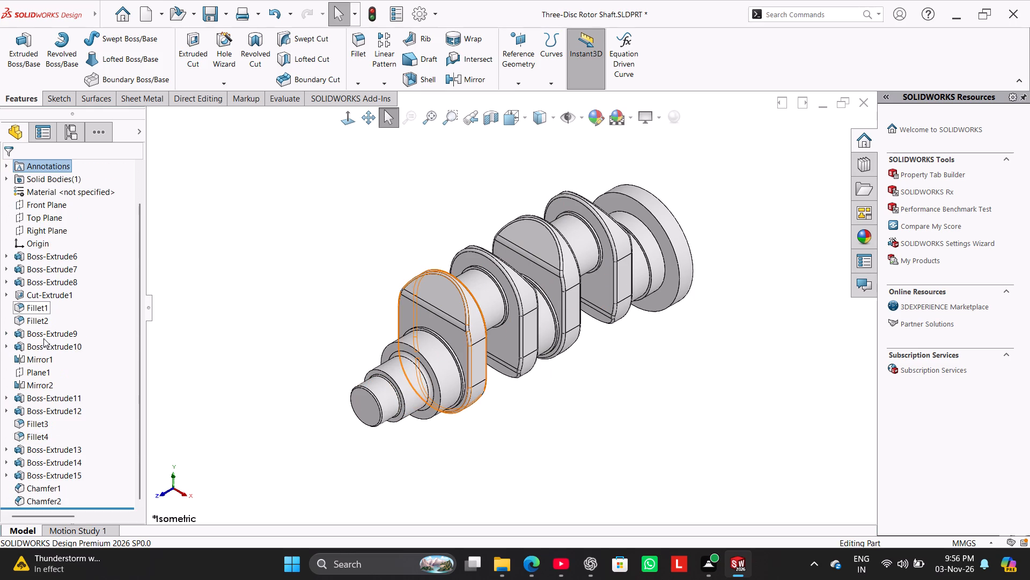
pyautogui.click(46, 206)
pyautogui.click(54, 192)
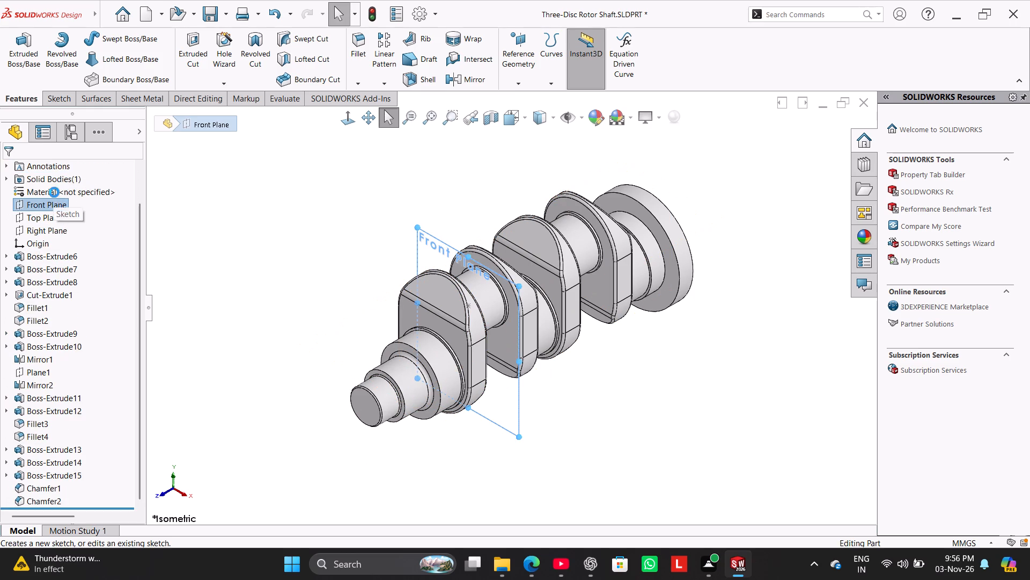
pyautogui.click(223, 237)
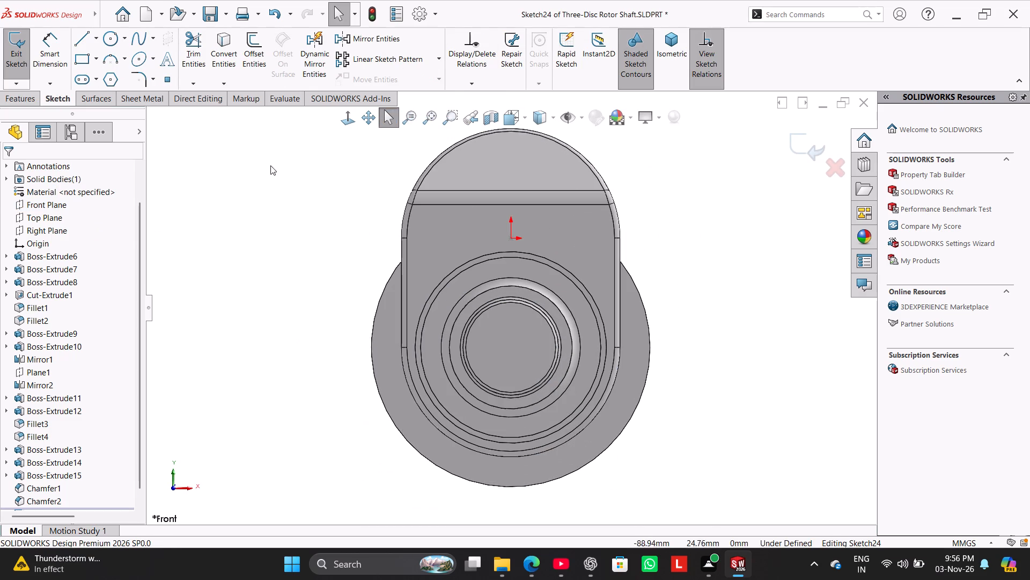
pyautogui.click(341, 124)
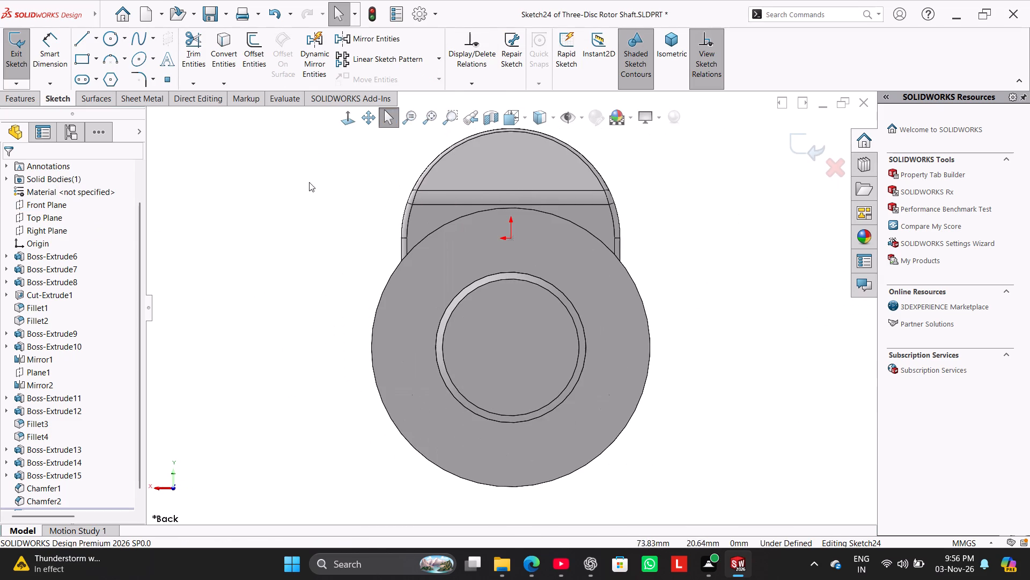
pyautogui.click(284, 255)
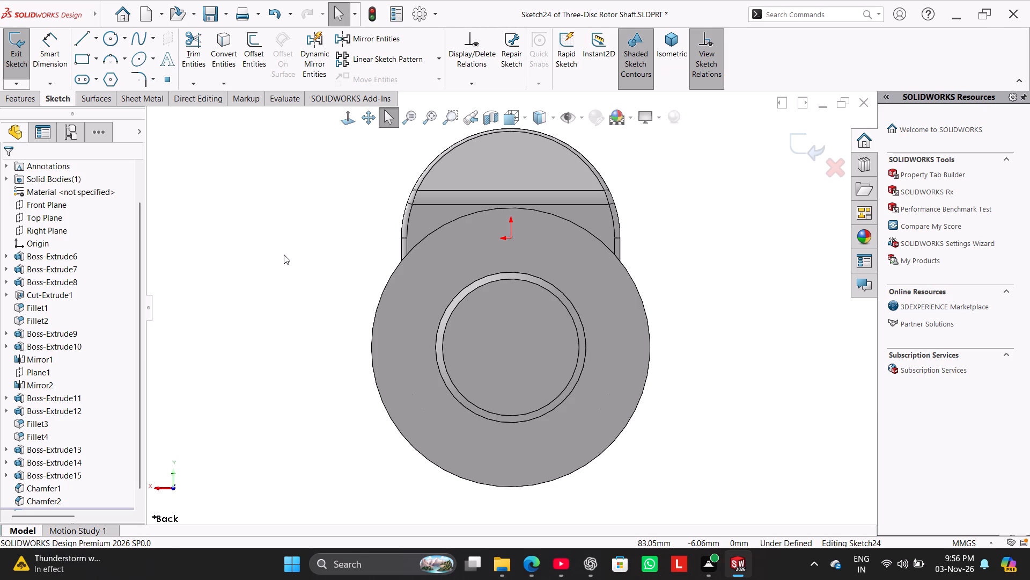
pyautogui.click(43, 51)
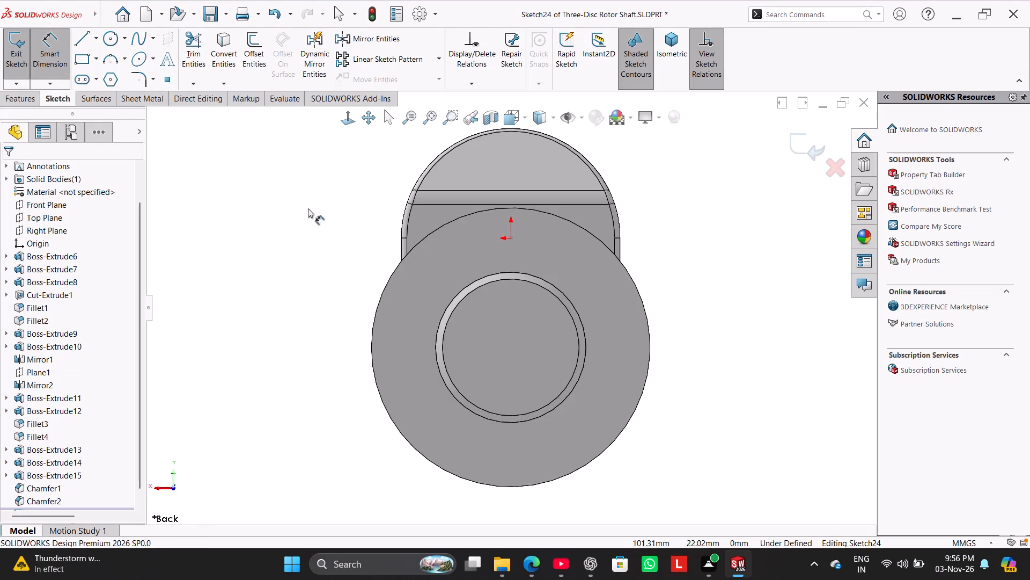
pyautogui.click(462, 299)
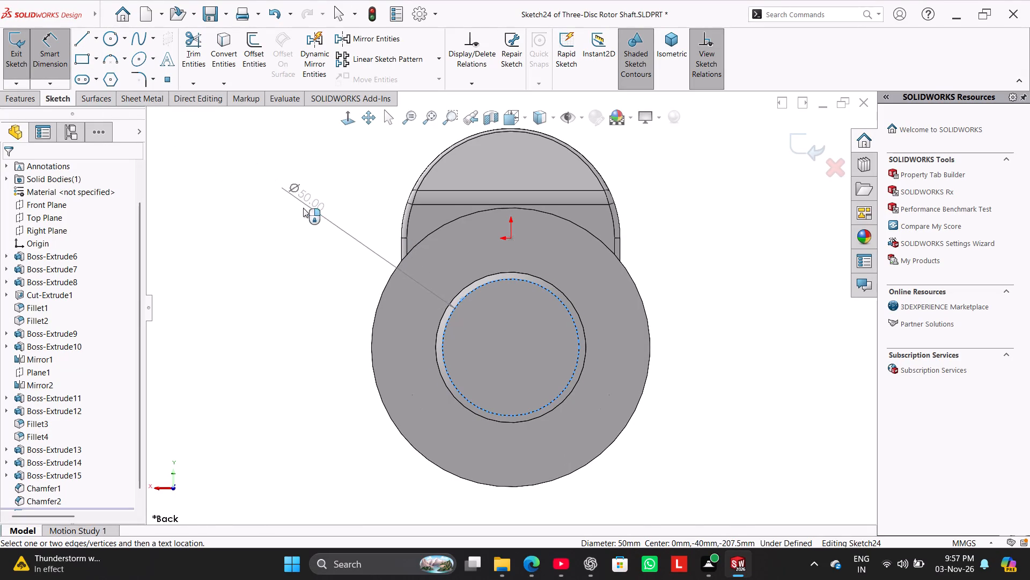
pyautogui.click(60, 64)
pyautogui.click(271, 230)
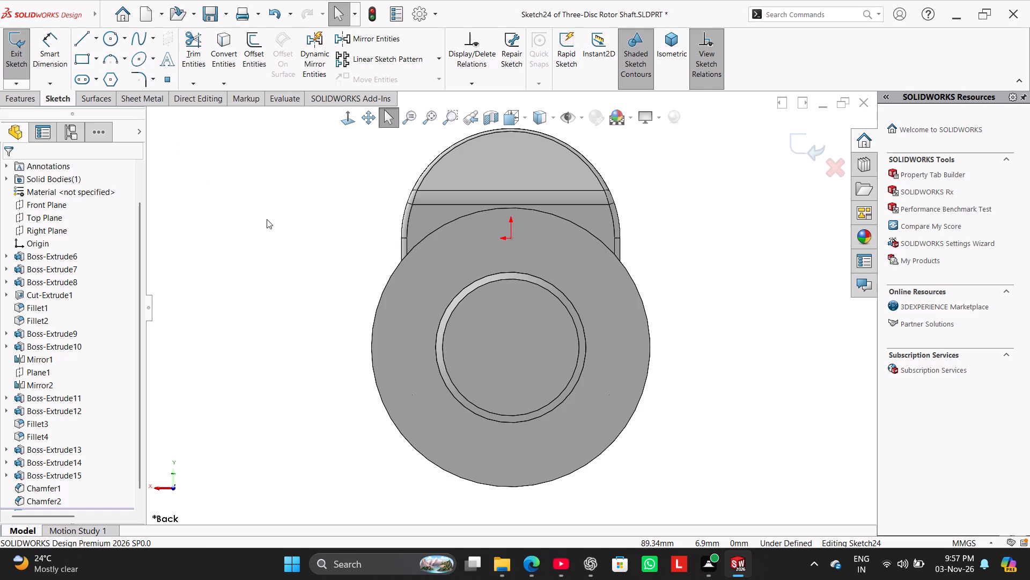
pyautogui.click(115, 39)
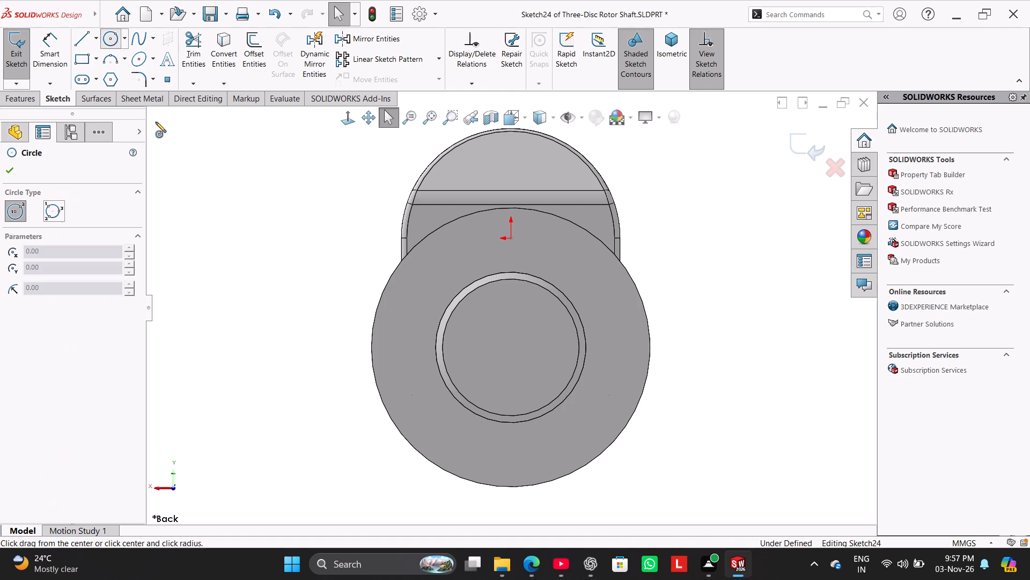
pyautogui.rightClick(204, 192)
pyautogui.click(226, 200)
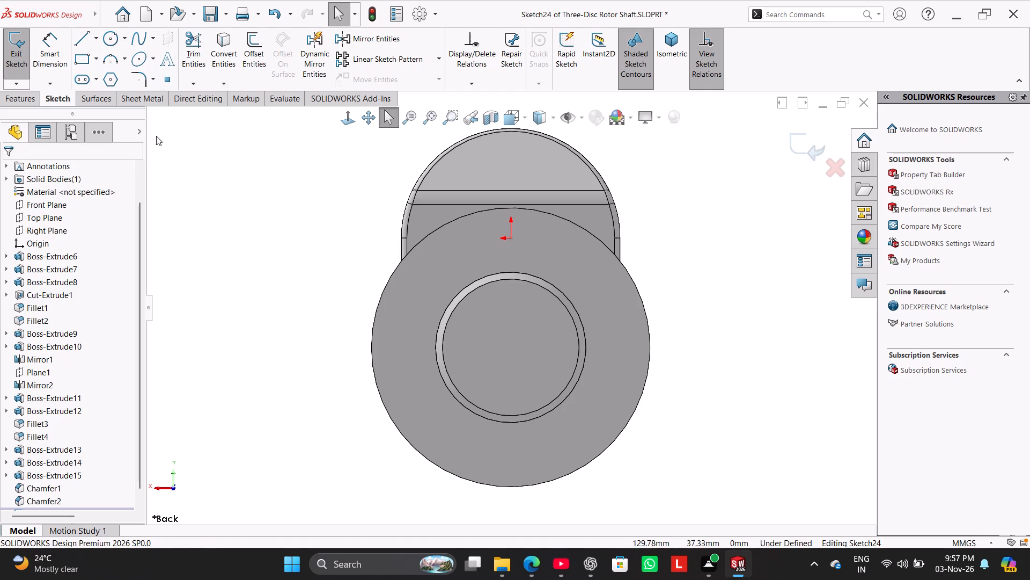
# Sketch a circle about 83 mm in diameter centred on the flange axis, between the boss and the flange rim.
pyautogui.click(109, 37)
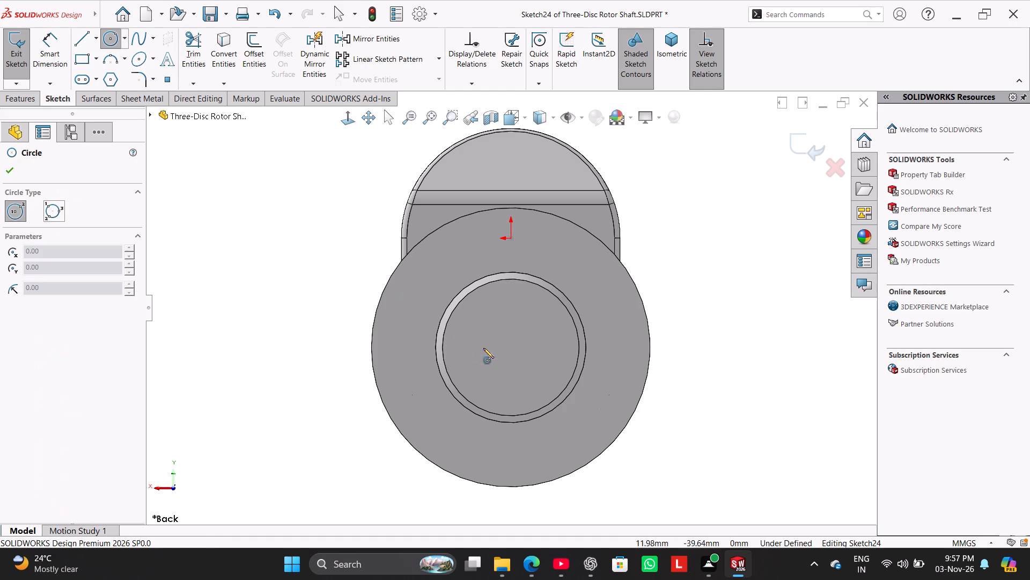
pyautogui.click(510, 349)
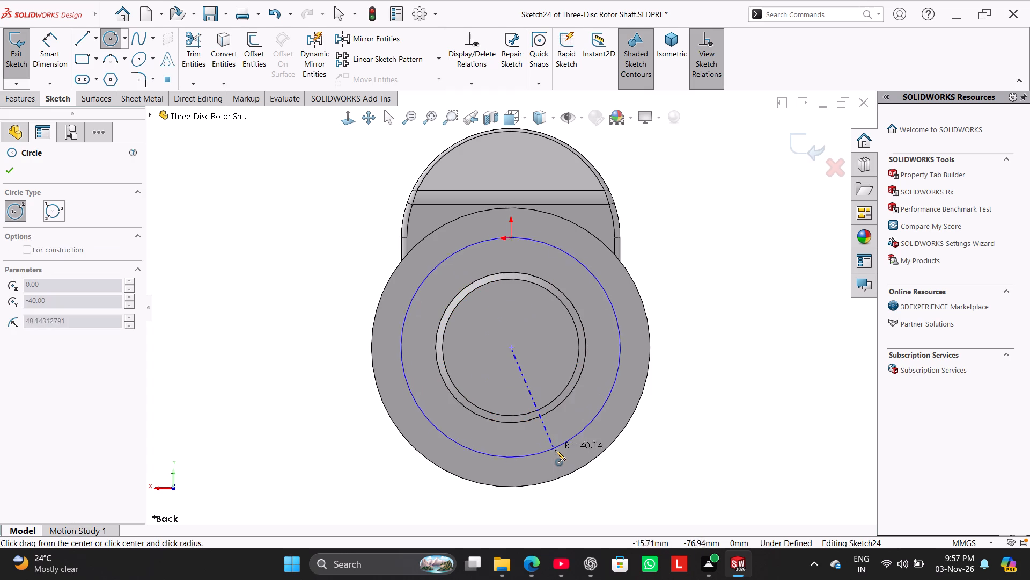
pyautogui.click(557, 452)
# Dimension the new circle around the flange axis to an 85 mm diameter.
pyautogui.click(55, 52)
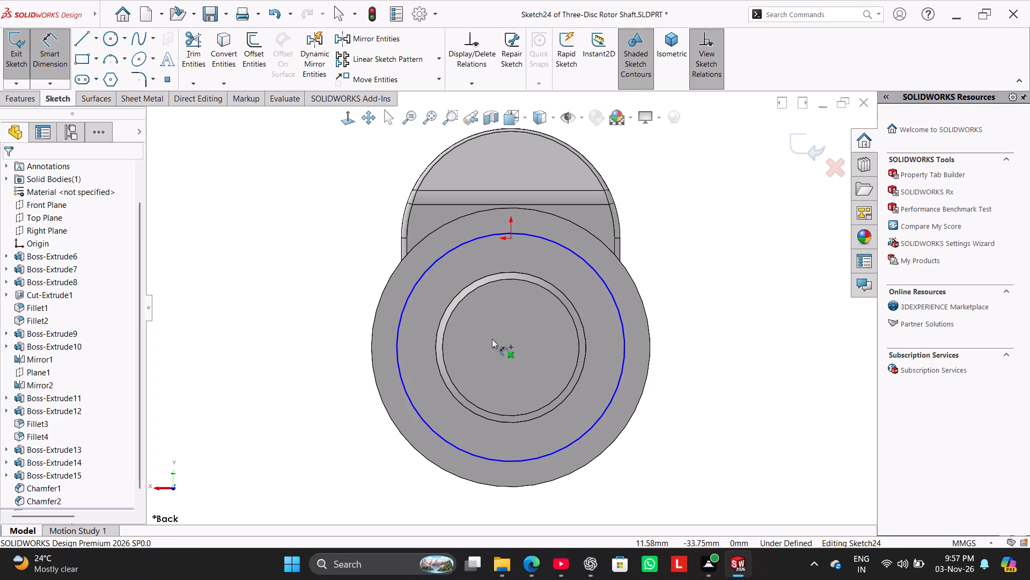
pyautogui.click(446, 442)
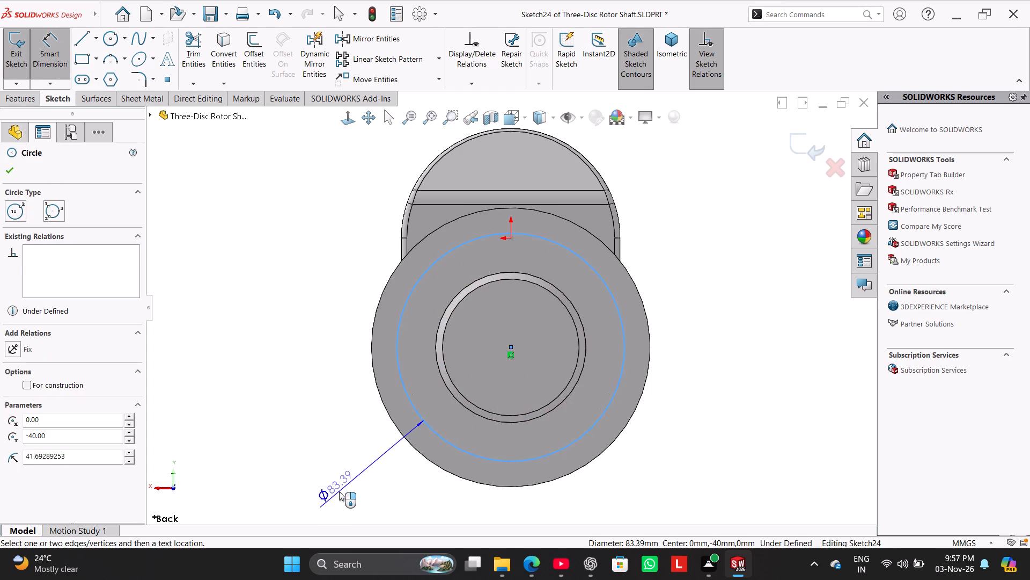
pyautogui.click(339, 491)
pyautogui.write('85')
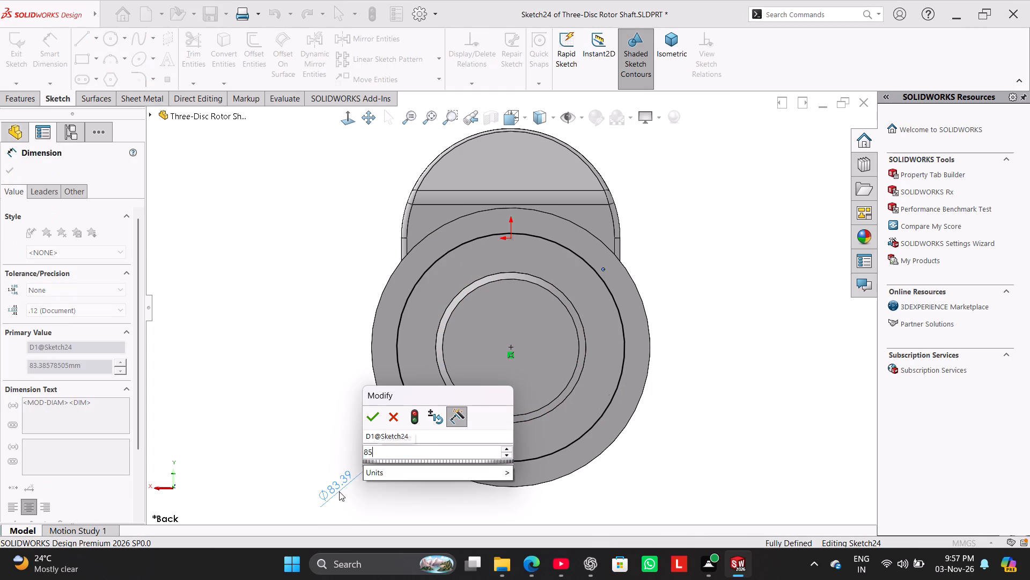
pyautogui.press('Return')
pyautogui.rightClick(289, 323)
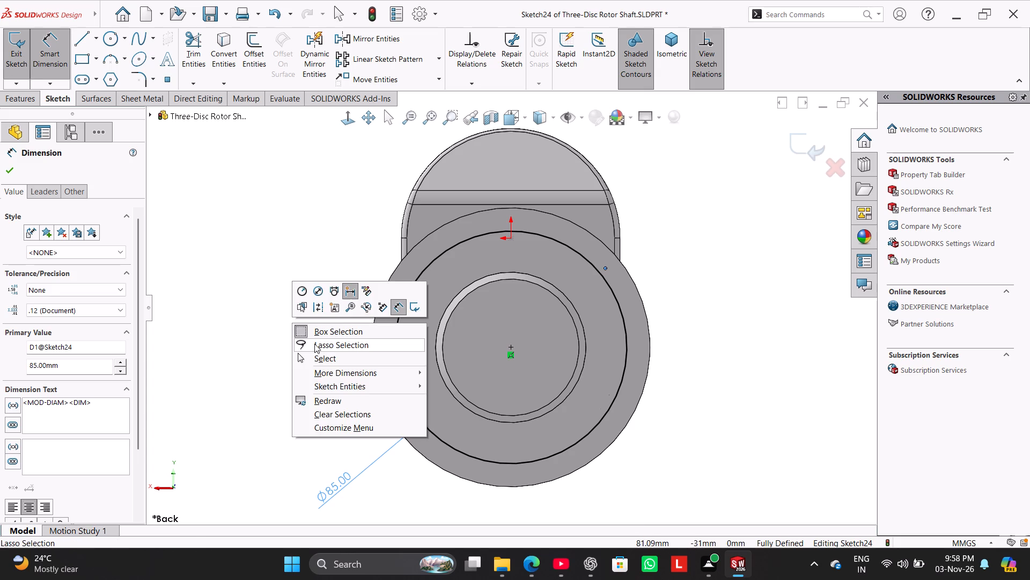
pyautogui.click(326, 357)
# Convert the 85 mm circle to construction geometry.
pyautogui.rightClick(402, 301)
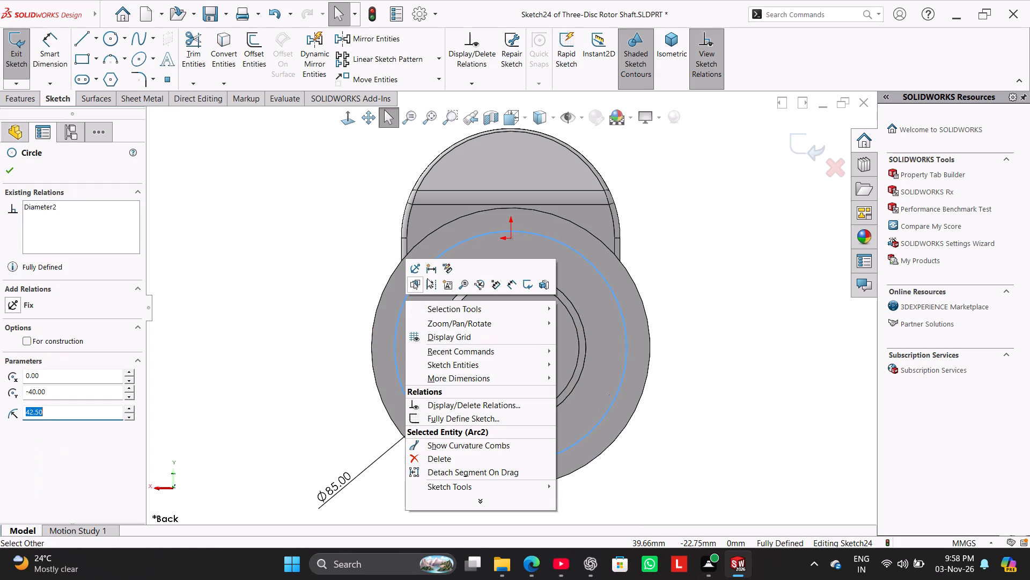
pyautogui.click(434, 281)
pyautogui.click(263, 245)
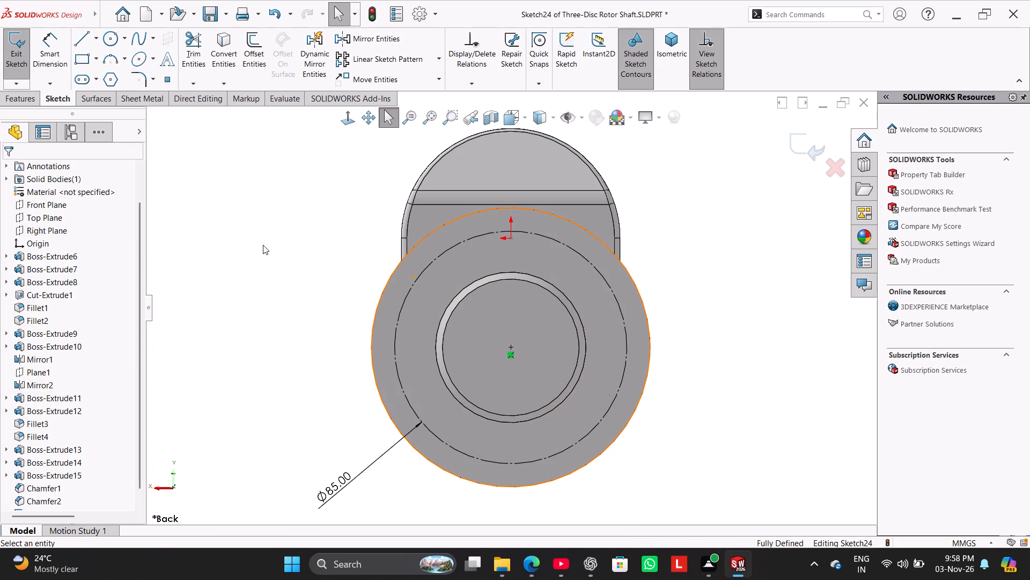
# Sketch a circle about 11 mm in diameter centred on the lowest point of the 85 mm construction circle.
pyautogui.click(110, 42)
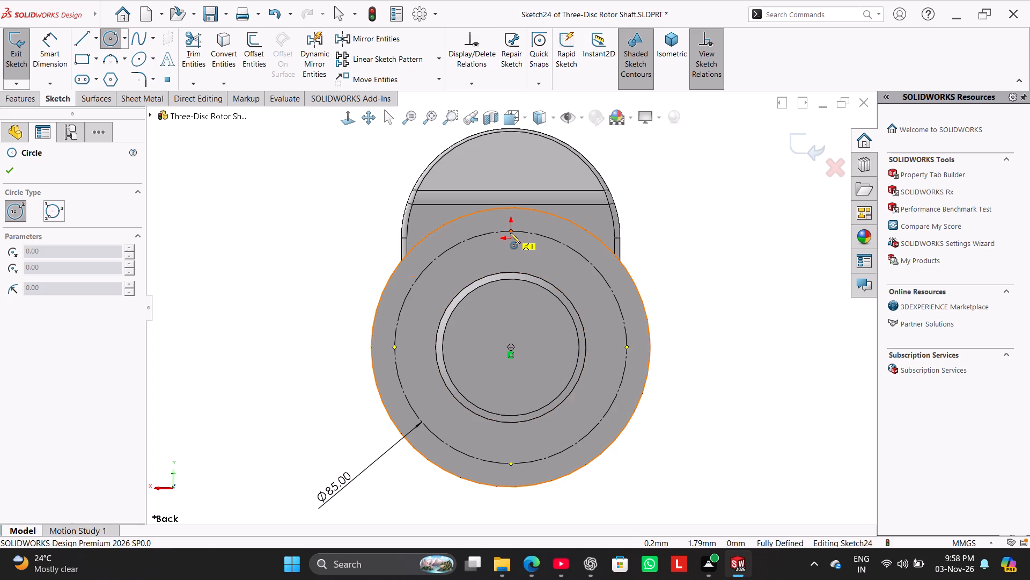
pyautogui.click(510, 465)
pyautogui.click(517, 477)
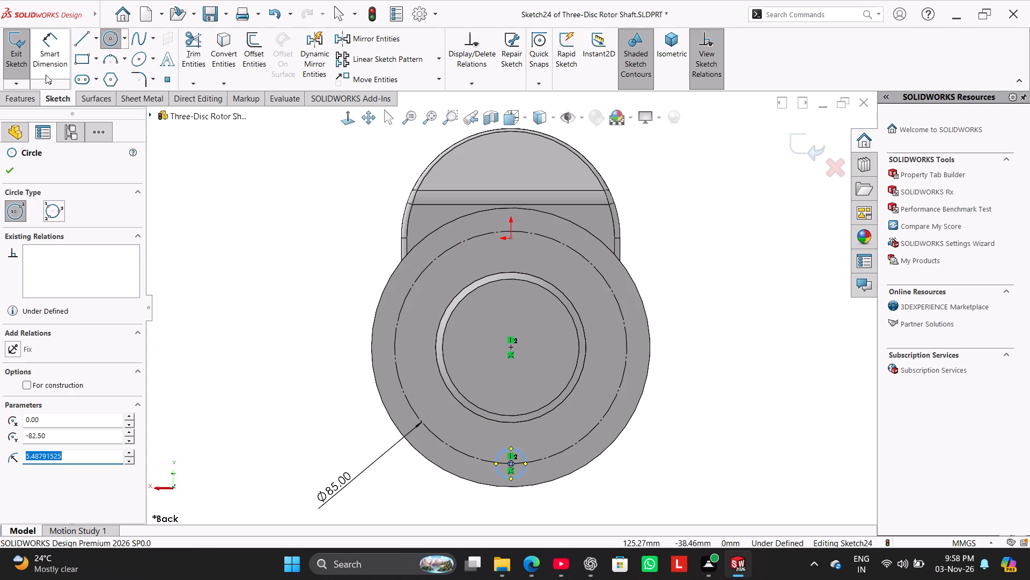
# Dimension the small circle on the construction circle to an 8 mm diameter.
pyautogui.click(51, 49)
pyautogui.click(498, 476)
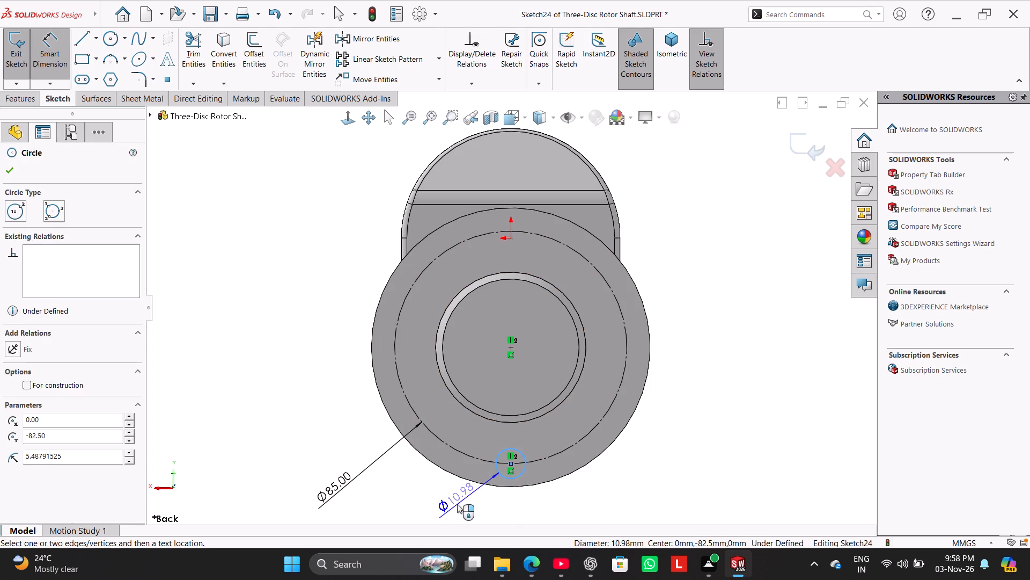
pyautogui.click(457, 504)
pyautogui.press('8')
pyautogui.press('Return')
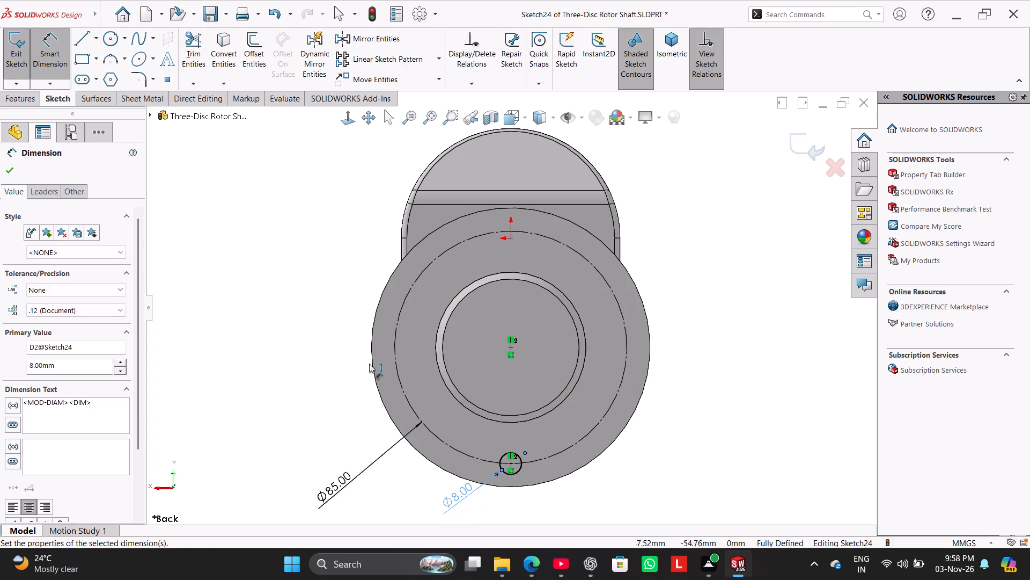
pyautogui.rightClick(332, 315)
pyautogui.click(371, 344)
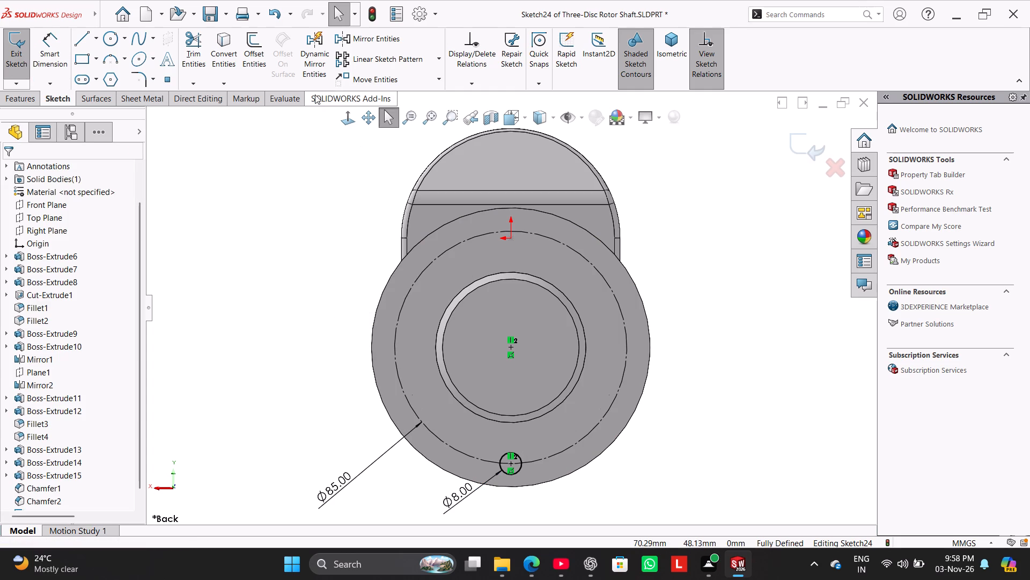
# Circular-pattern the 8 mm circle about the flange centre, with 6 equally spaced instances over 360 degrees.
pyautogui.click(439, 61)
pyautogui.click(433, 91)
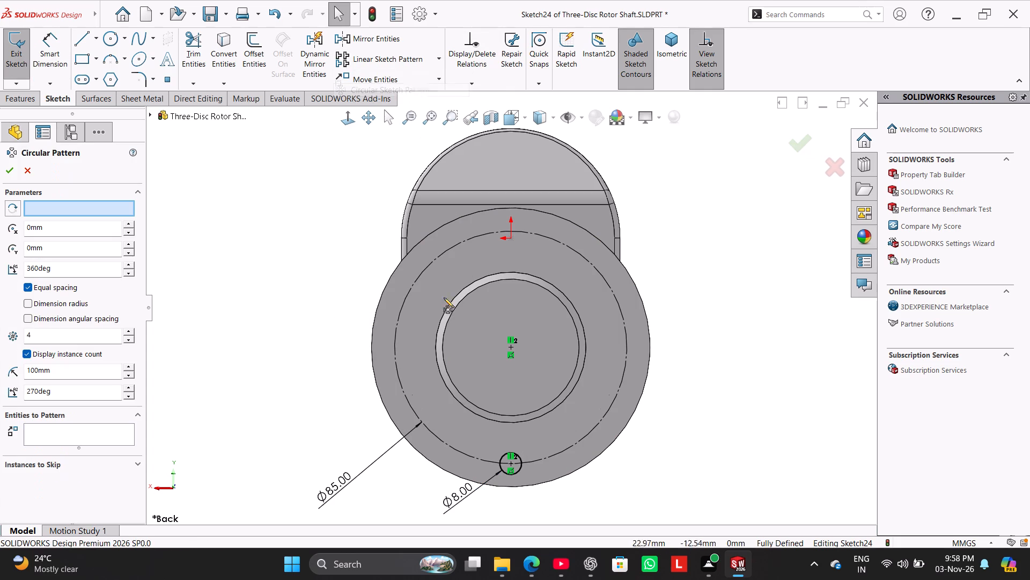
pyautogui.click(518, 472)
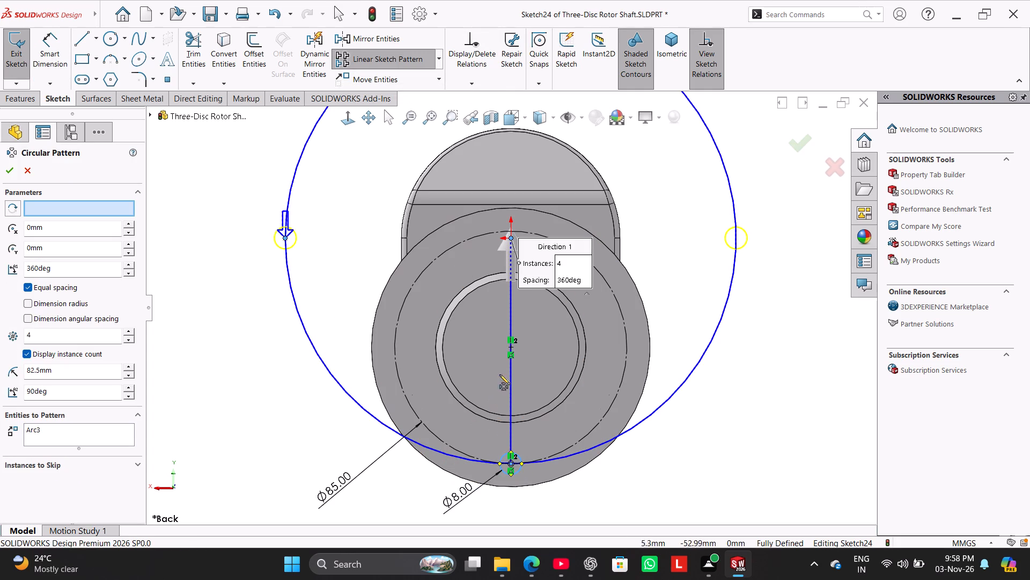
pyautogui.click(511, 349)
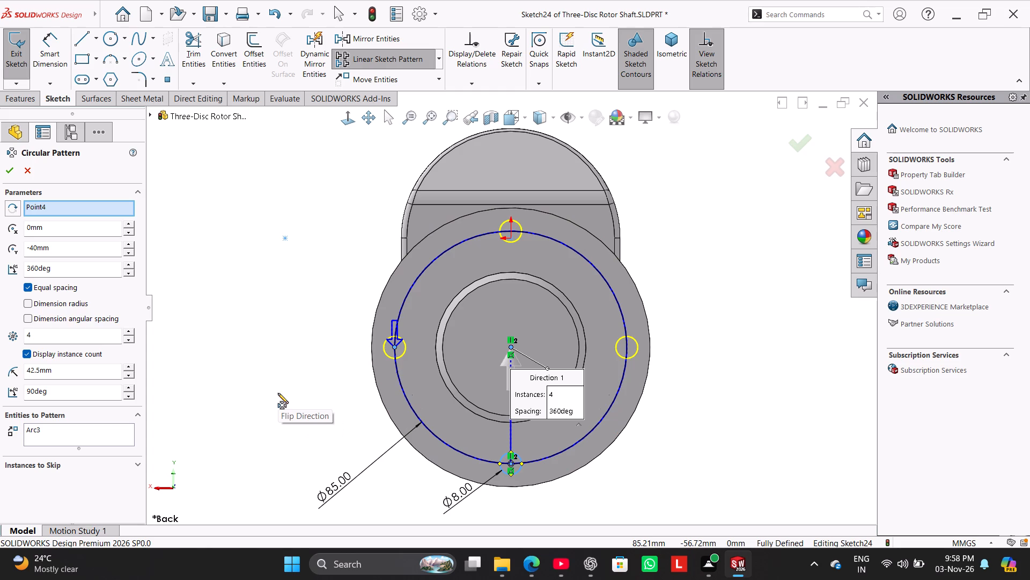
pyautogui.doubleClick(83, 340)
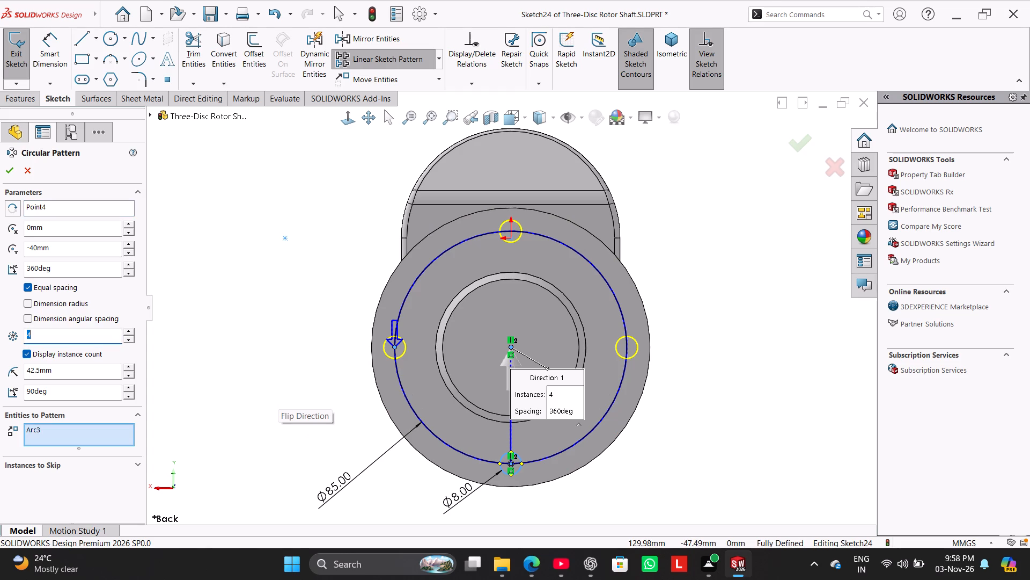
pyautogui.press('6')
pyautogui.press('Return')
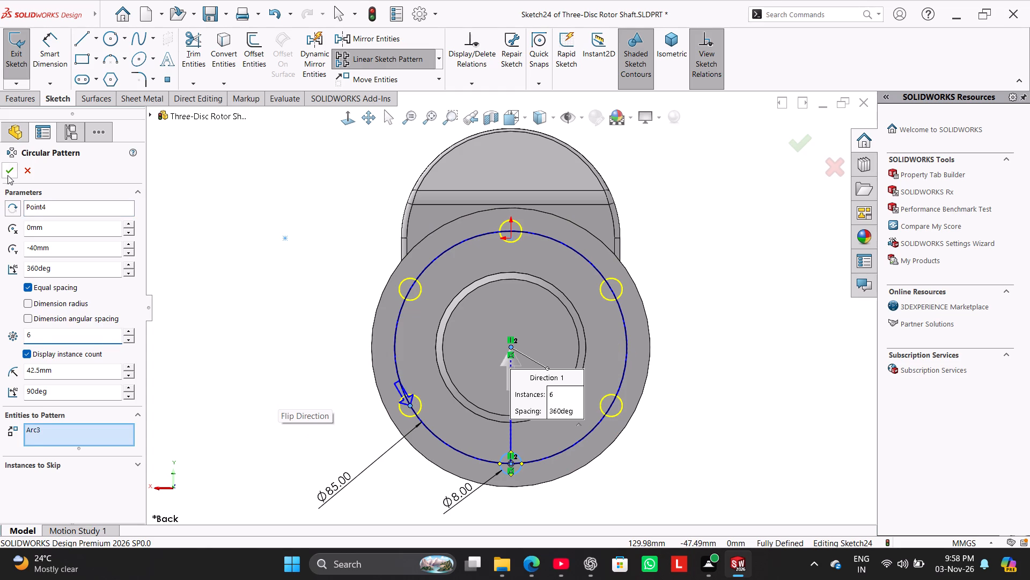
pyautogui.click(9, 172)
pyautogui.click(239, 208)
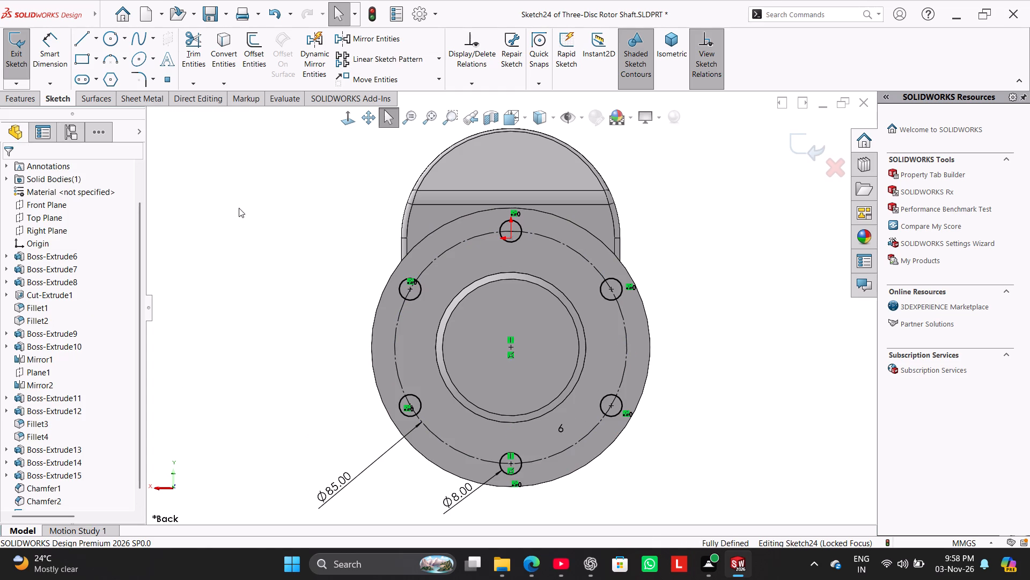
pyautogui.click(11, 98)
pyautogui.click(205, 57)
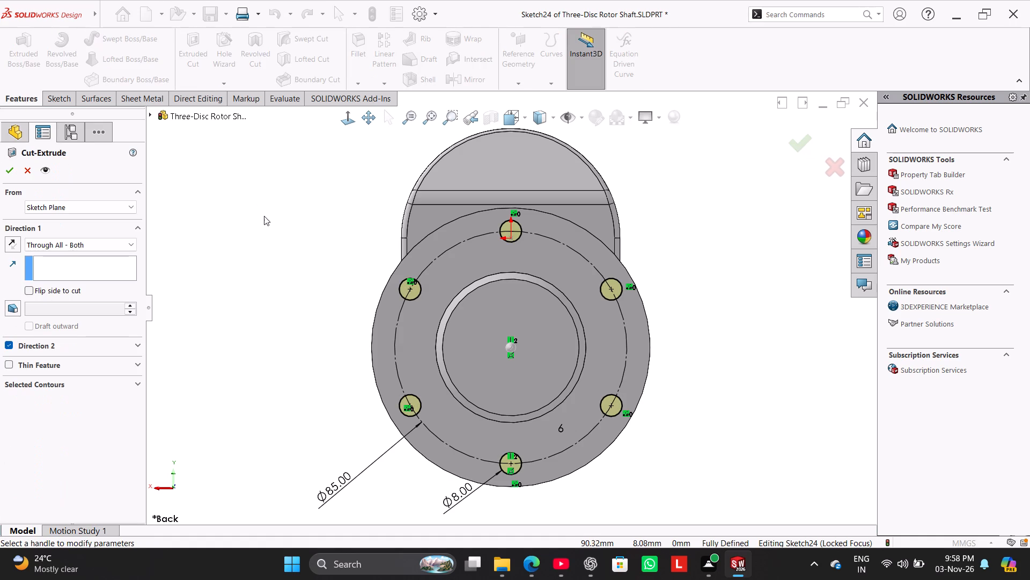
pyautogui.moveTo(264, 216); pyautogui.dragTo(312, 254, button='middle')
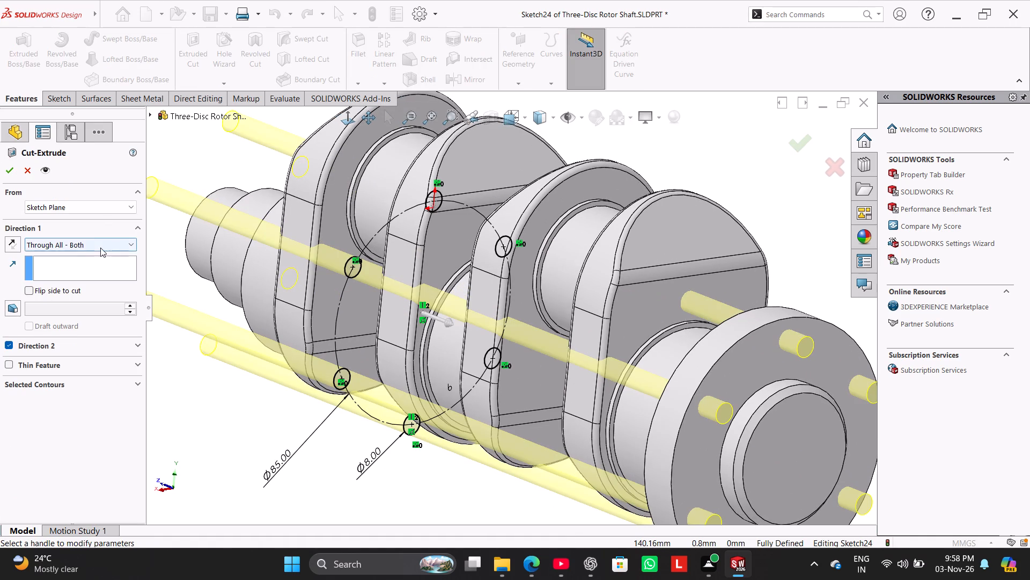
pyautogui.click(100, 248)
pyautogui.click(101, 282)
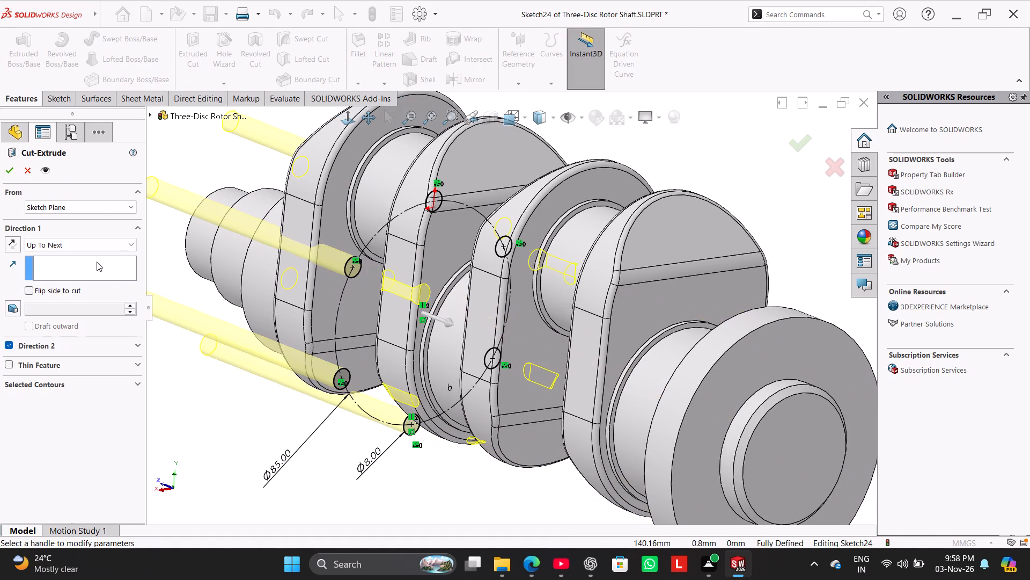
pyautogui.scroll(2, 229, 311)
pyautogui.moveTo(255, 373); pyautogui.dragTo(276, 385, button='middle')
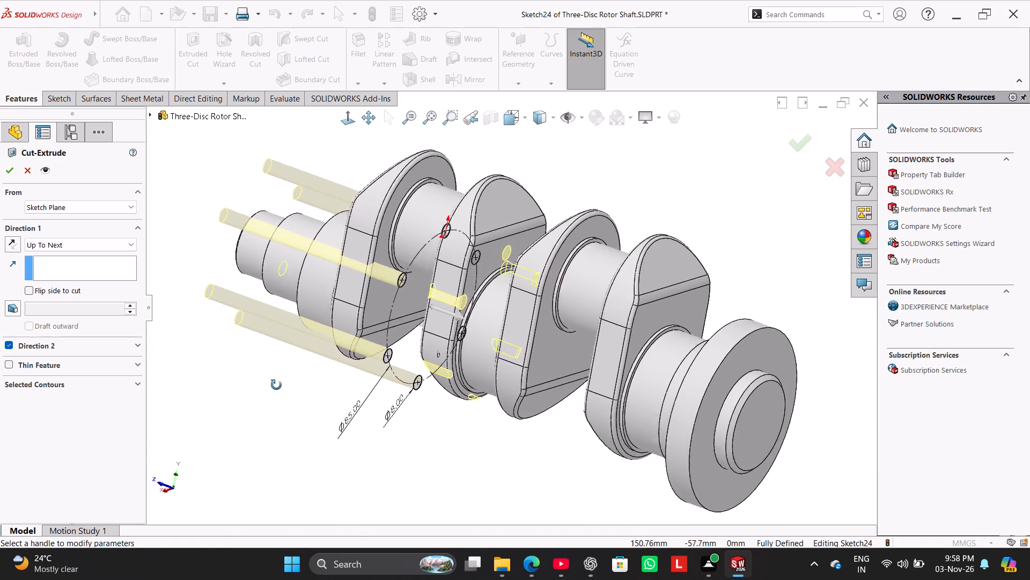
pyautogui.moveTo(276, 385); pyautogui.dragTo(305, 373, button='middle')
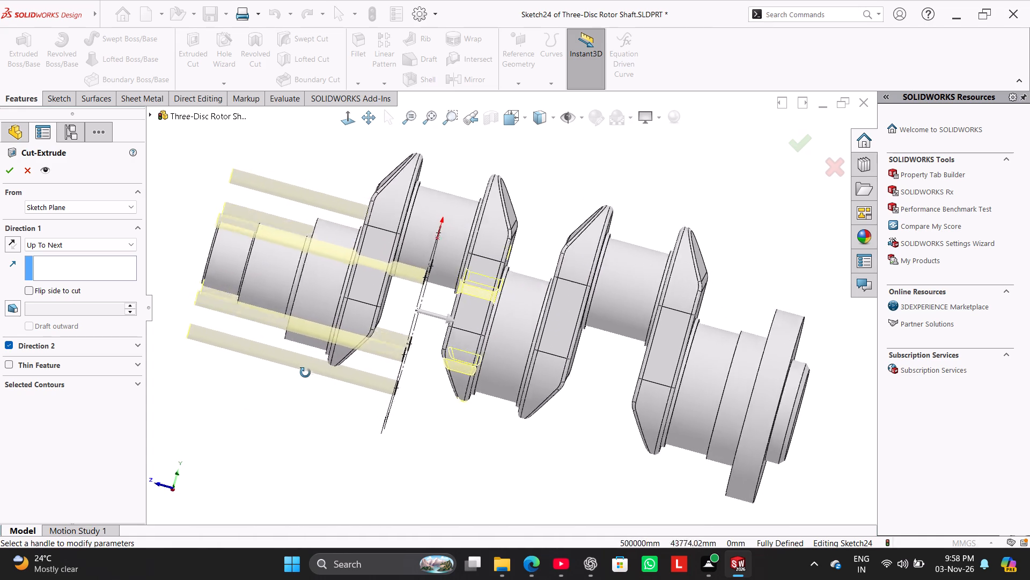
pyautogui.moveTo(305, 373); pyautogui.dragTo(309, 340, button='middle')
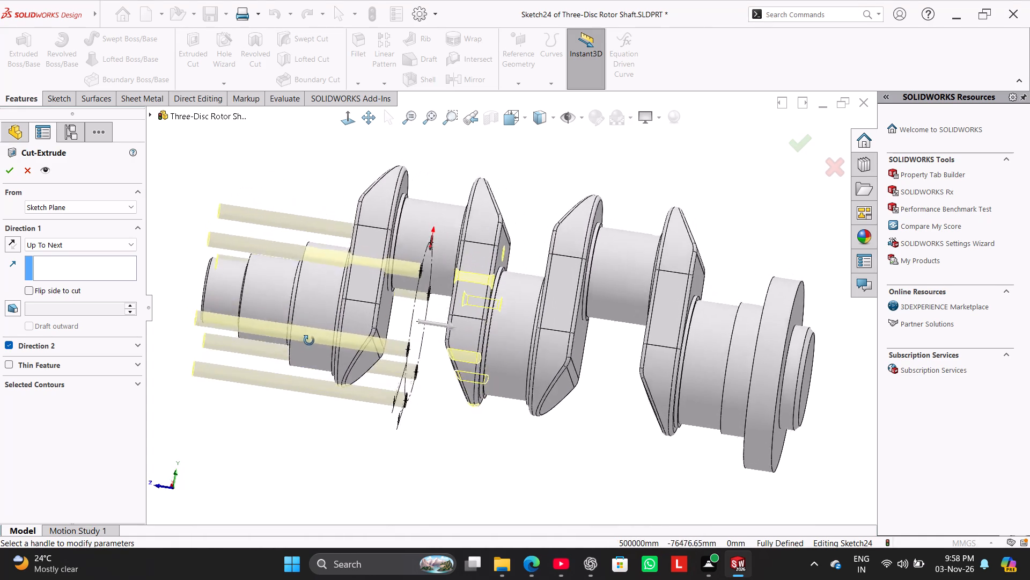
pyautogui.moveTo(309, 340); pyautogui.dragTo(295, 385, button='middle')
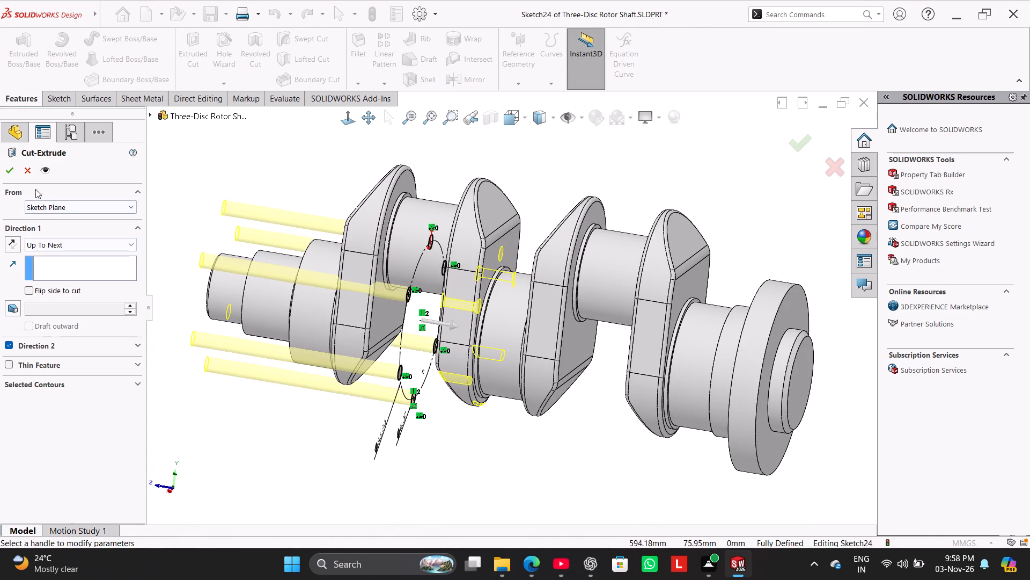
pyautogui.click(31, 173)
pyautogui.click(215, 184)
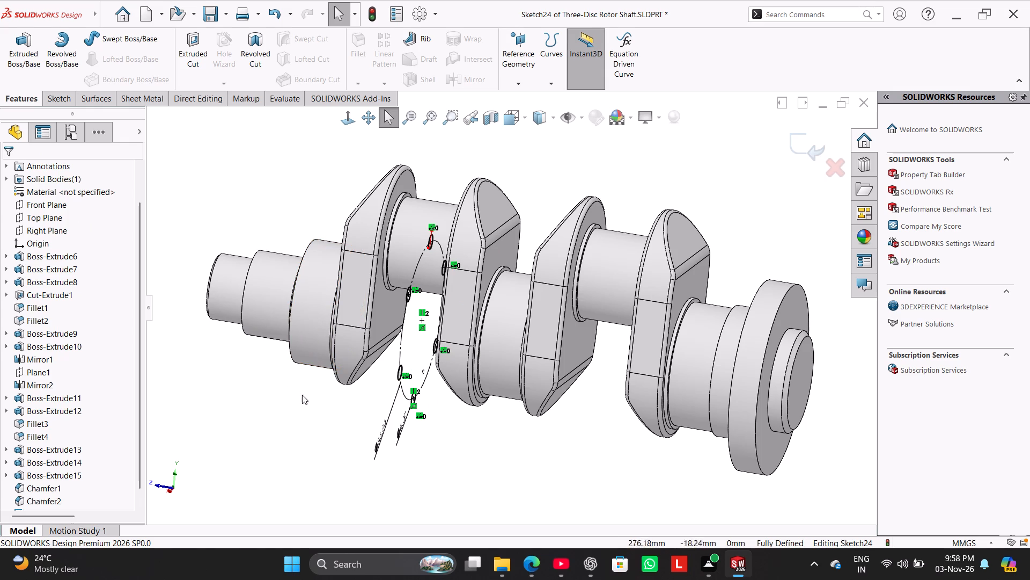
# Exit the sketch containing the six 8 mm circles.
pyautogui.click(774, 452)
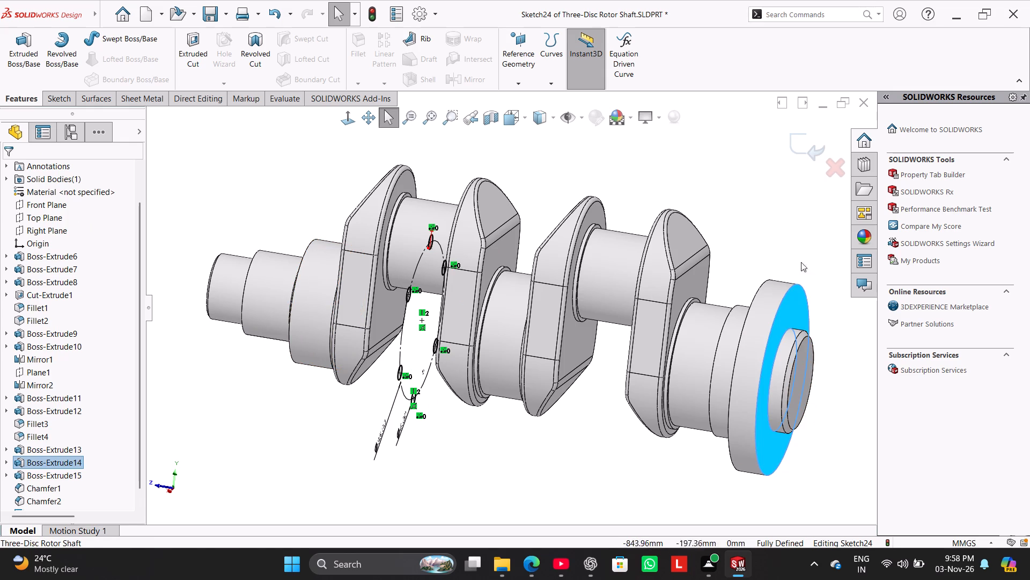
pyautogui.click(787, 214)
pyautogui.rightClick(793, 308)
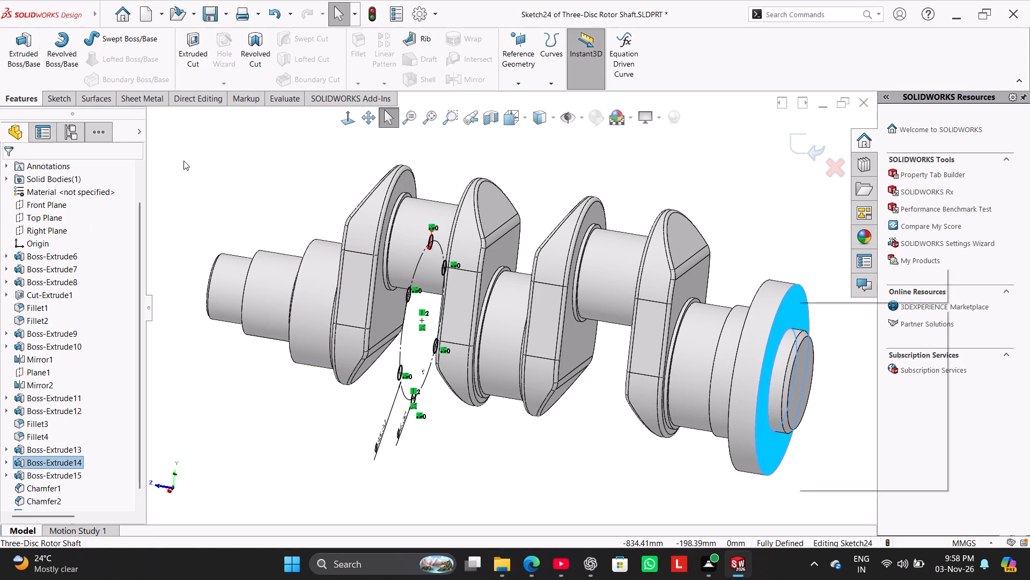
pyautogui.click(61, 98)
pyautogui.click(29, 62)
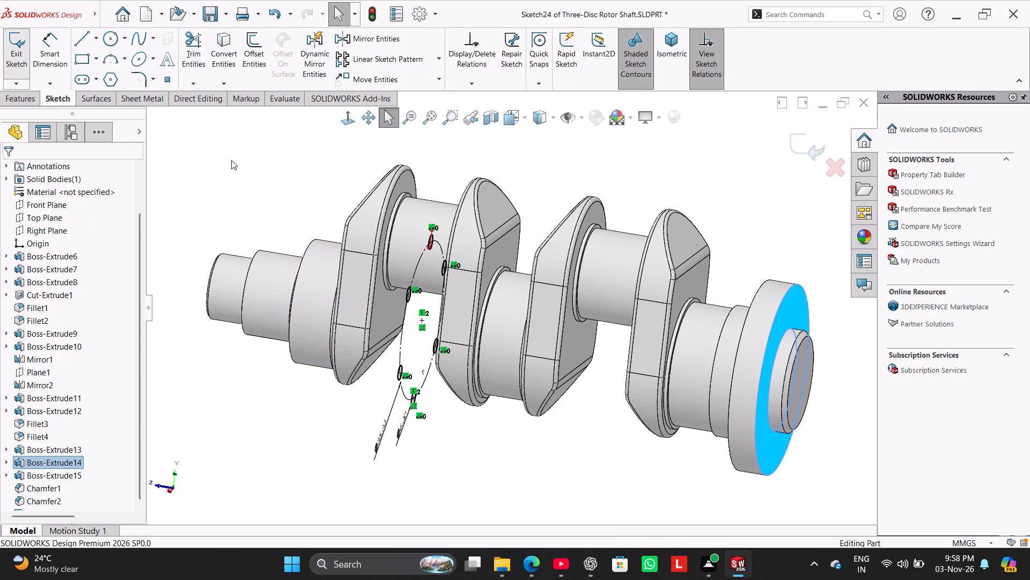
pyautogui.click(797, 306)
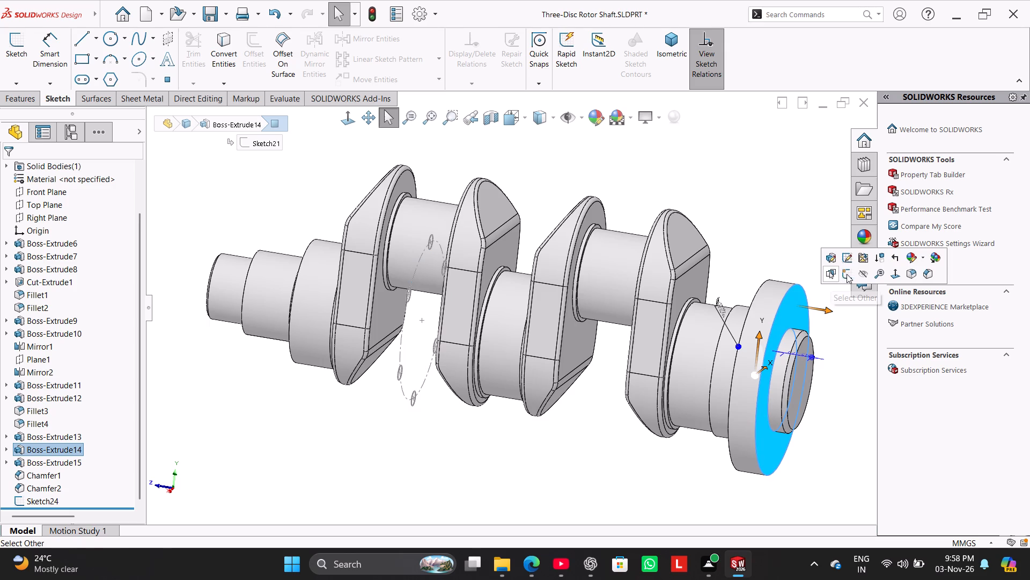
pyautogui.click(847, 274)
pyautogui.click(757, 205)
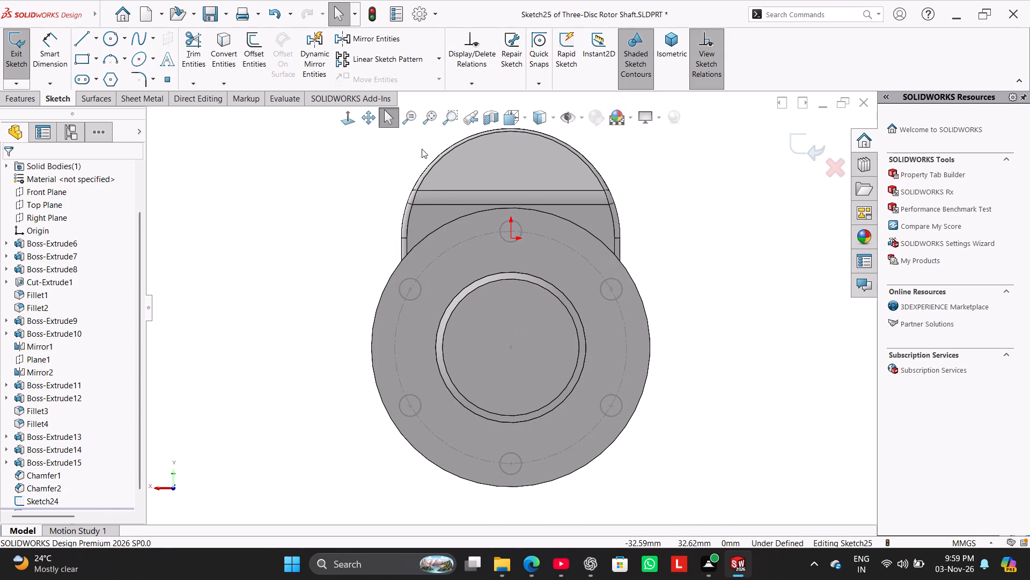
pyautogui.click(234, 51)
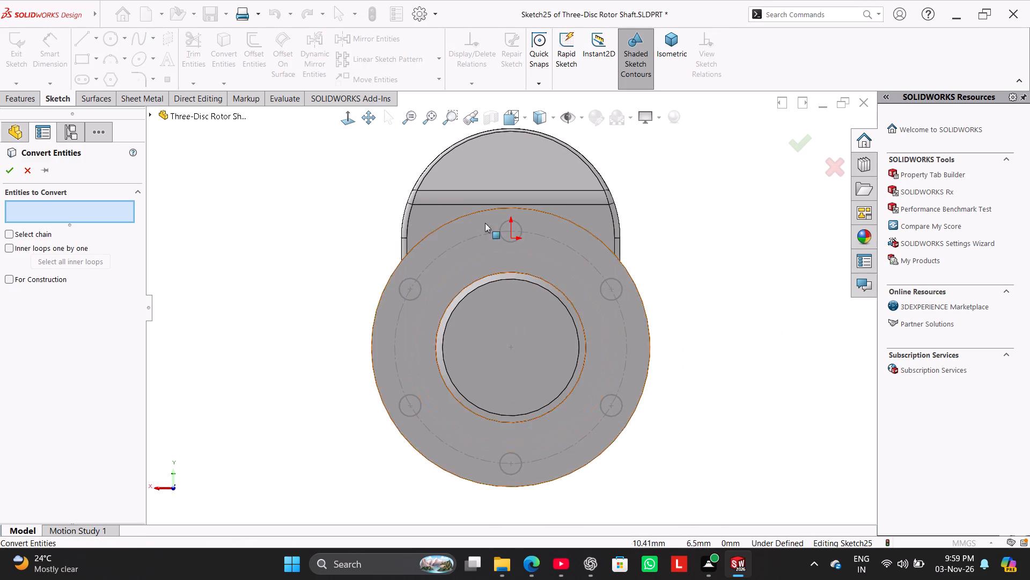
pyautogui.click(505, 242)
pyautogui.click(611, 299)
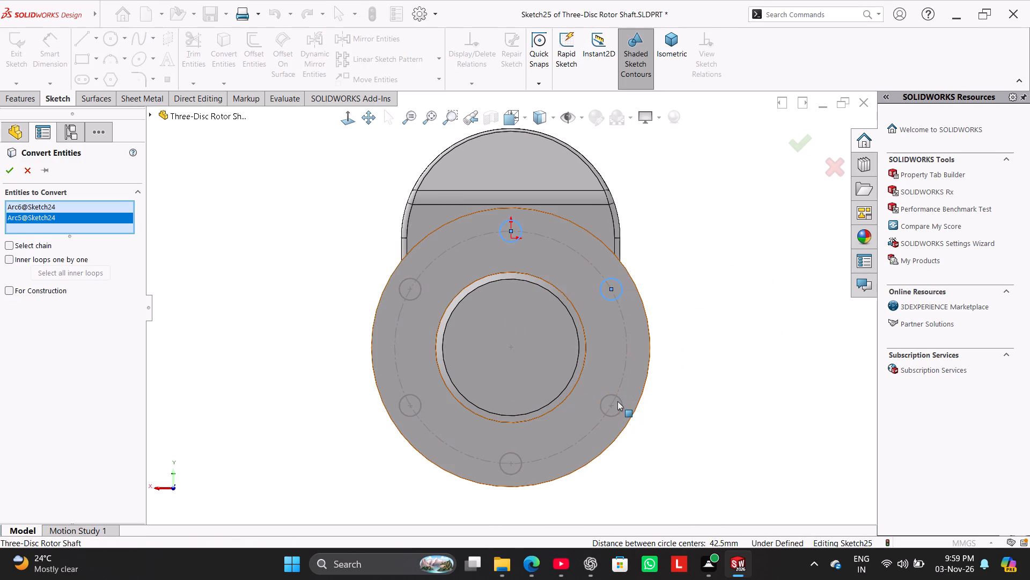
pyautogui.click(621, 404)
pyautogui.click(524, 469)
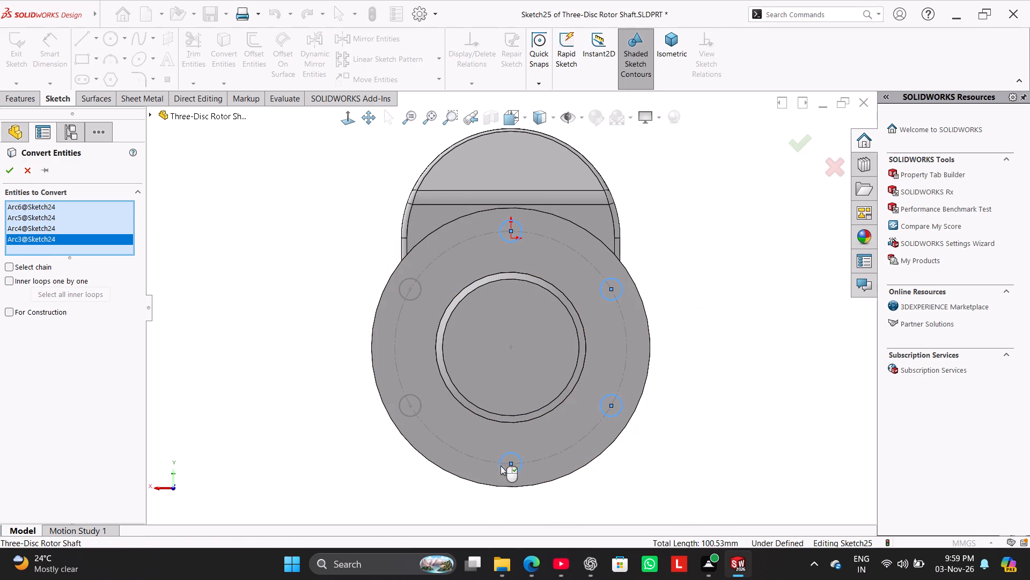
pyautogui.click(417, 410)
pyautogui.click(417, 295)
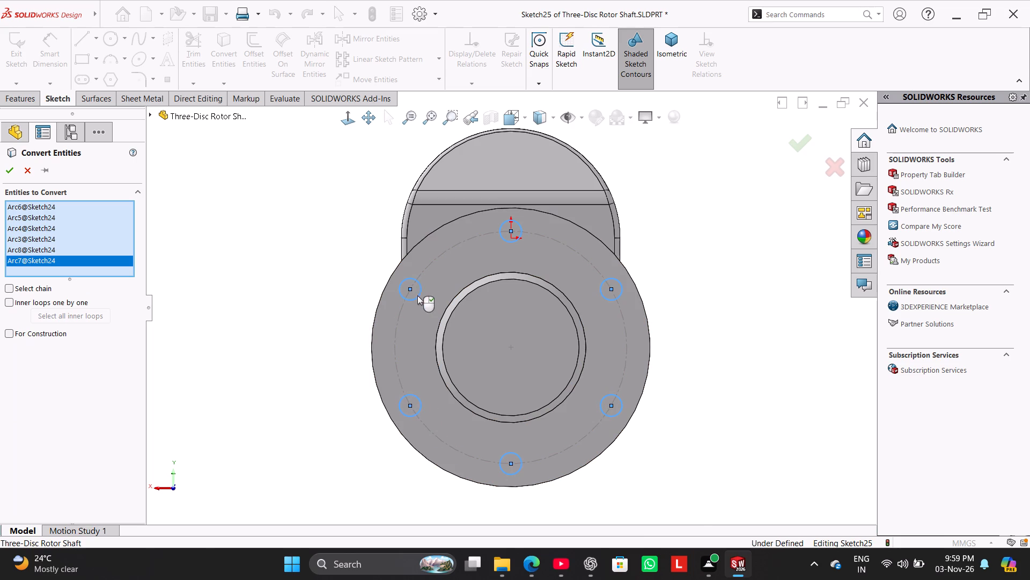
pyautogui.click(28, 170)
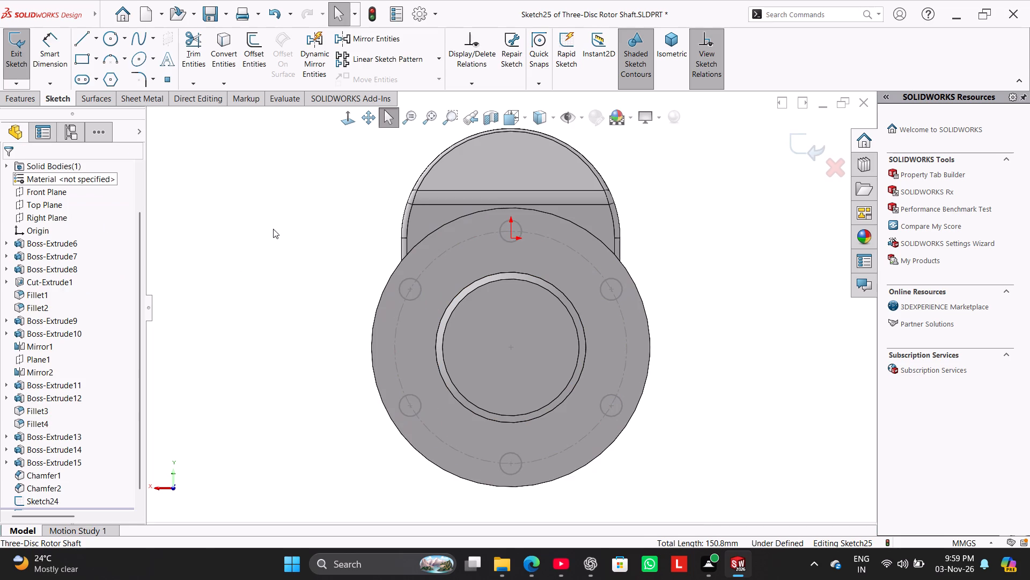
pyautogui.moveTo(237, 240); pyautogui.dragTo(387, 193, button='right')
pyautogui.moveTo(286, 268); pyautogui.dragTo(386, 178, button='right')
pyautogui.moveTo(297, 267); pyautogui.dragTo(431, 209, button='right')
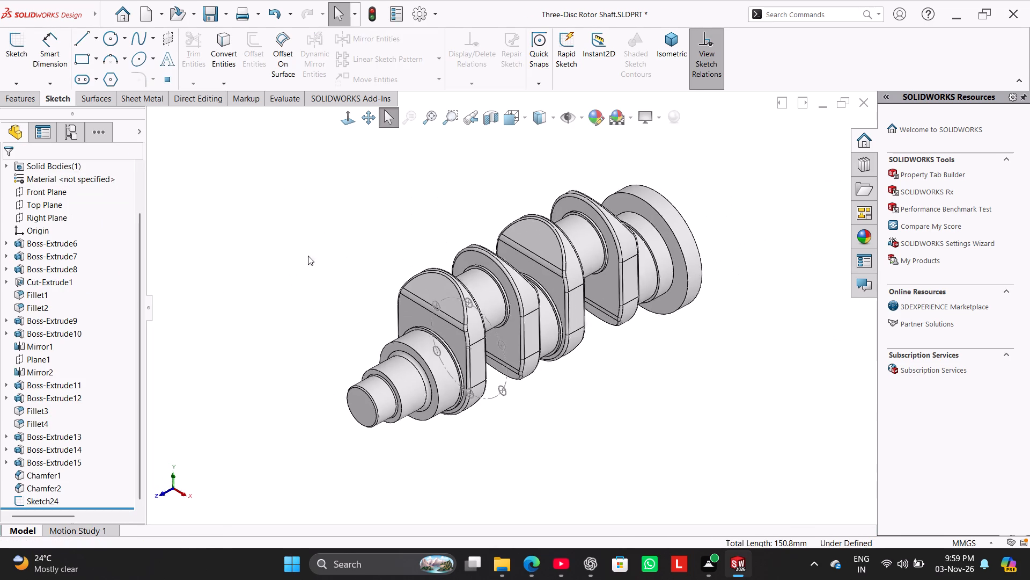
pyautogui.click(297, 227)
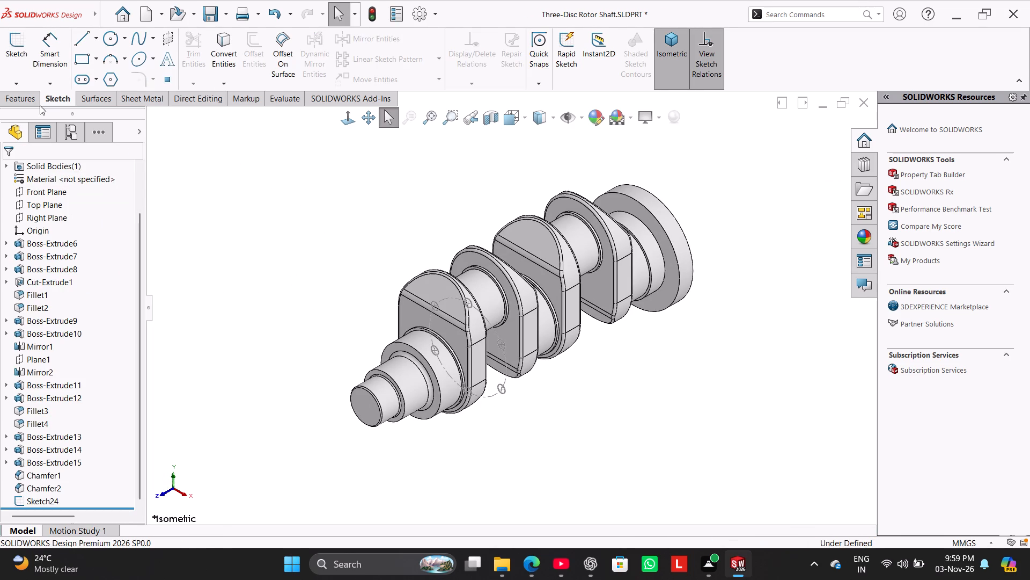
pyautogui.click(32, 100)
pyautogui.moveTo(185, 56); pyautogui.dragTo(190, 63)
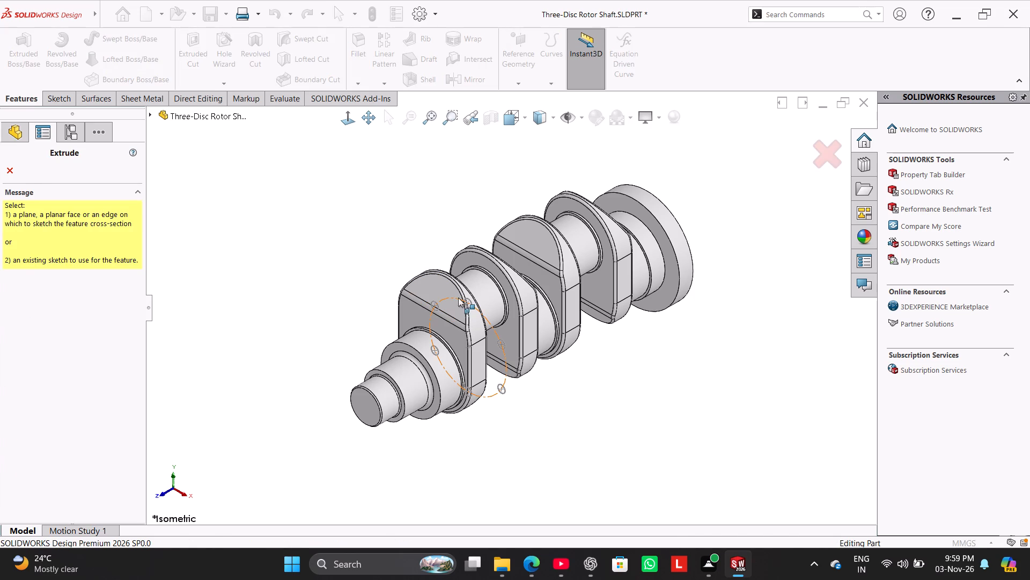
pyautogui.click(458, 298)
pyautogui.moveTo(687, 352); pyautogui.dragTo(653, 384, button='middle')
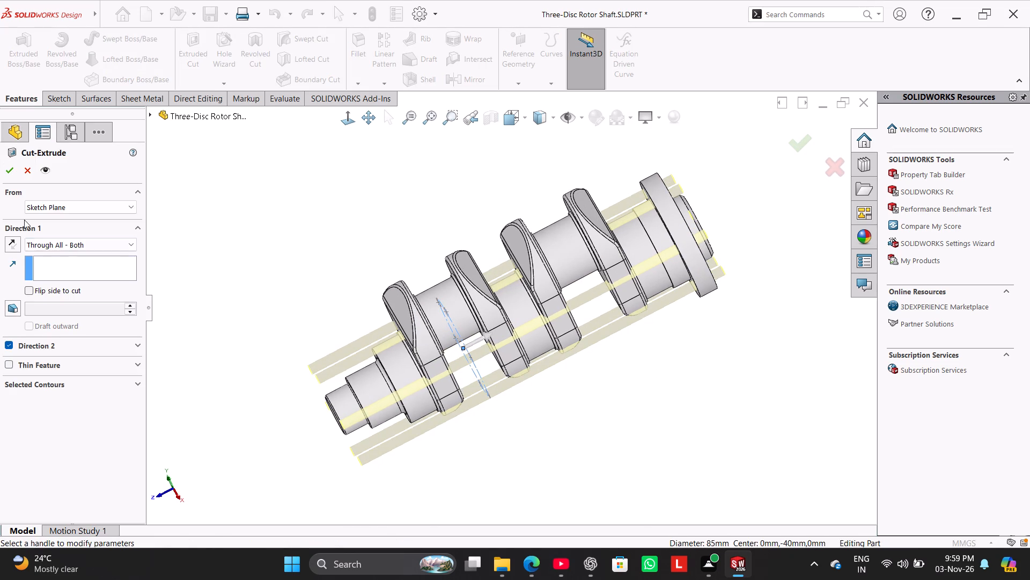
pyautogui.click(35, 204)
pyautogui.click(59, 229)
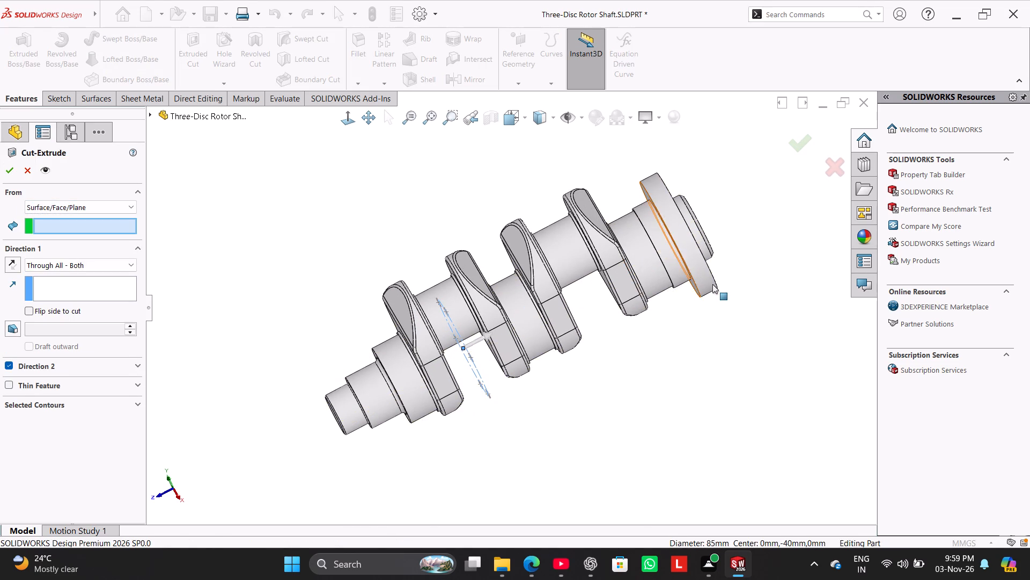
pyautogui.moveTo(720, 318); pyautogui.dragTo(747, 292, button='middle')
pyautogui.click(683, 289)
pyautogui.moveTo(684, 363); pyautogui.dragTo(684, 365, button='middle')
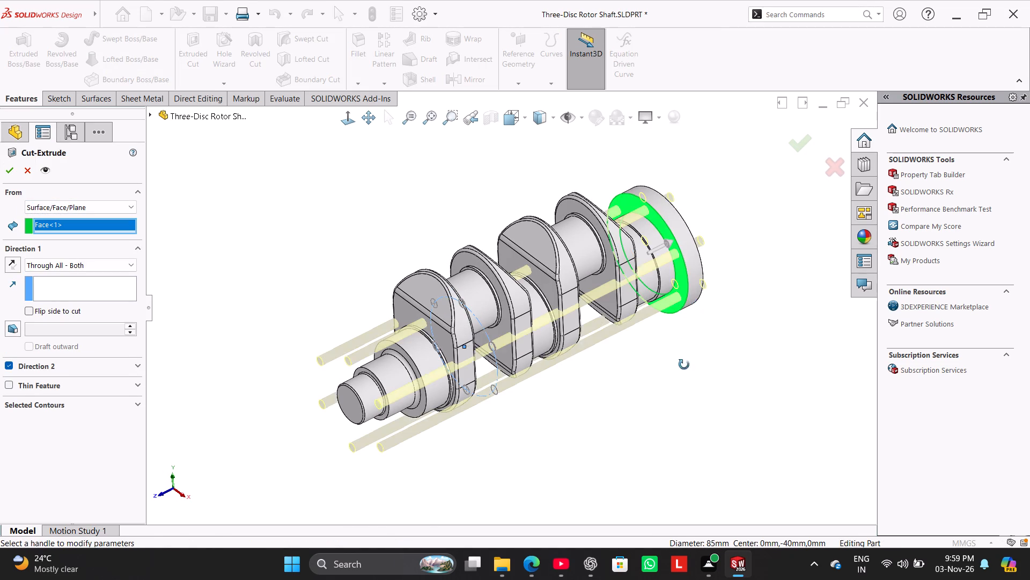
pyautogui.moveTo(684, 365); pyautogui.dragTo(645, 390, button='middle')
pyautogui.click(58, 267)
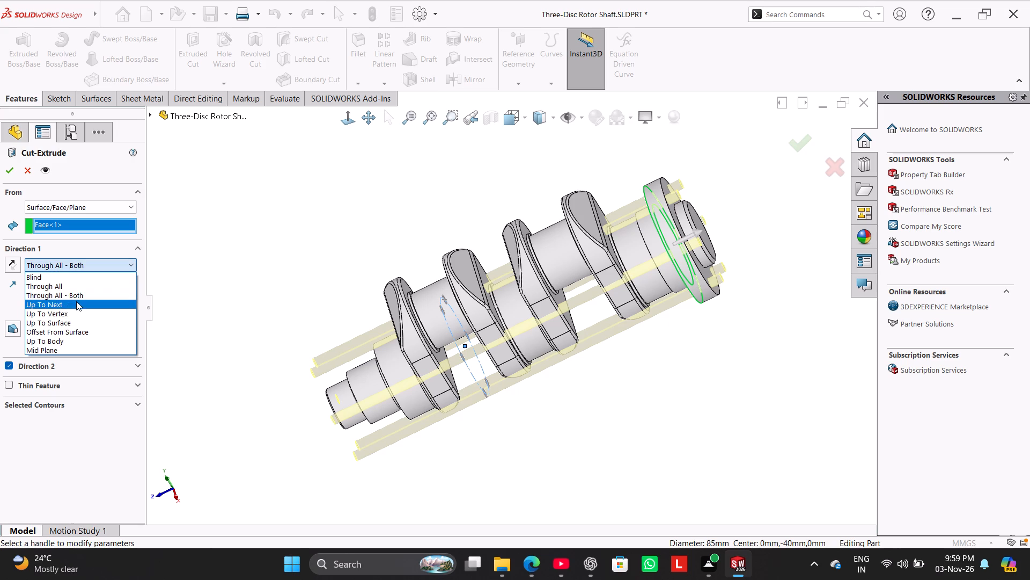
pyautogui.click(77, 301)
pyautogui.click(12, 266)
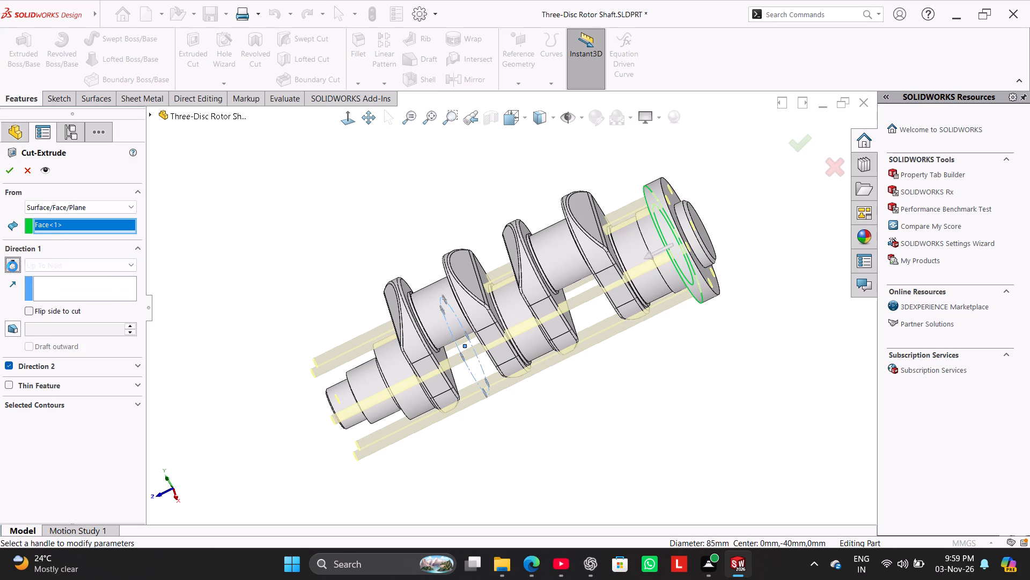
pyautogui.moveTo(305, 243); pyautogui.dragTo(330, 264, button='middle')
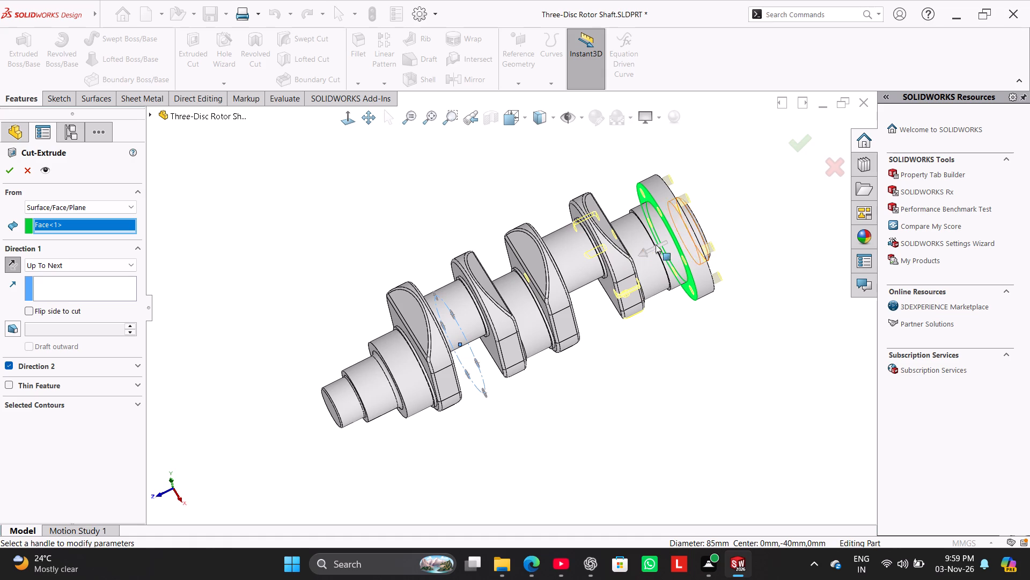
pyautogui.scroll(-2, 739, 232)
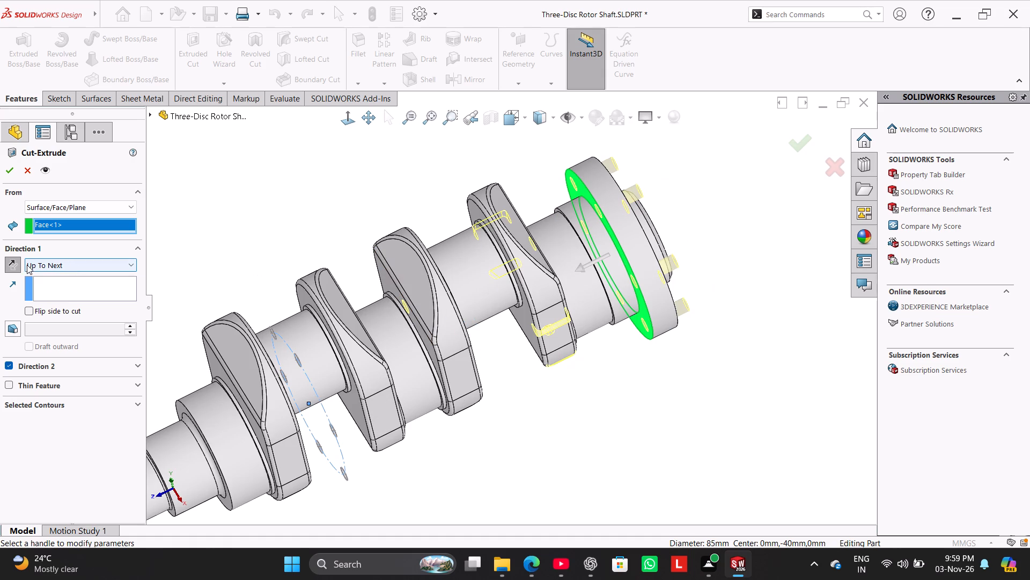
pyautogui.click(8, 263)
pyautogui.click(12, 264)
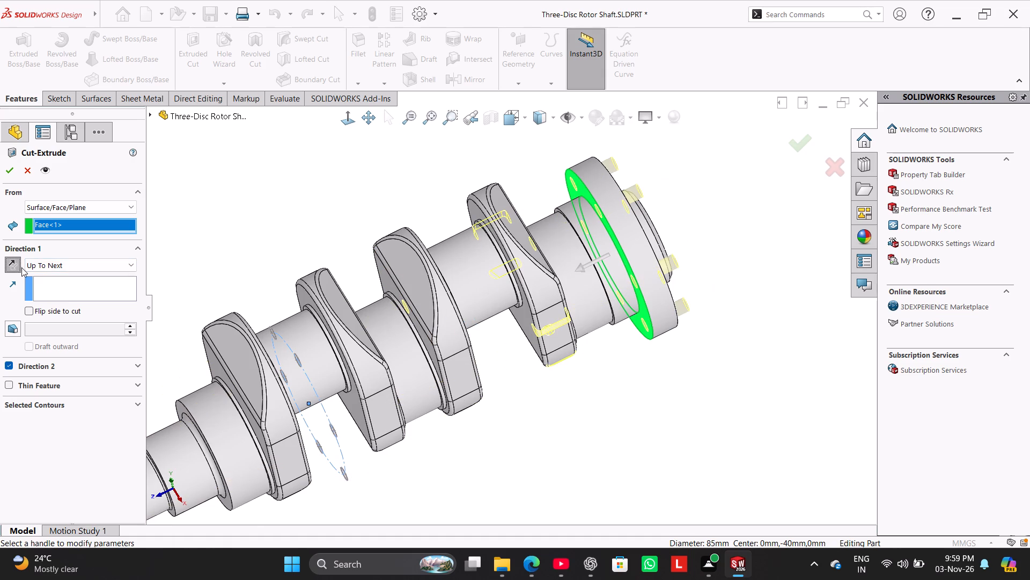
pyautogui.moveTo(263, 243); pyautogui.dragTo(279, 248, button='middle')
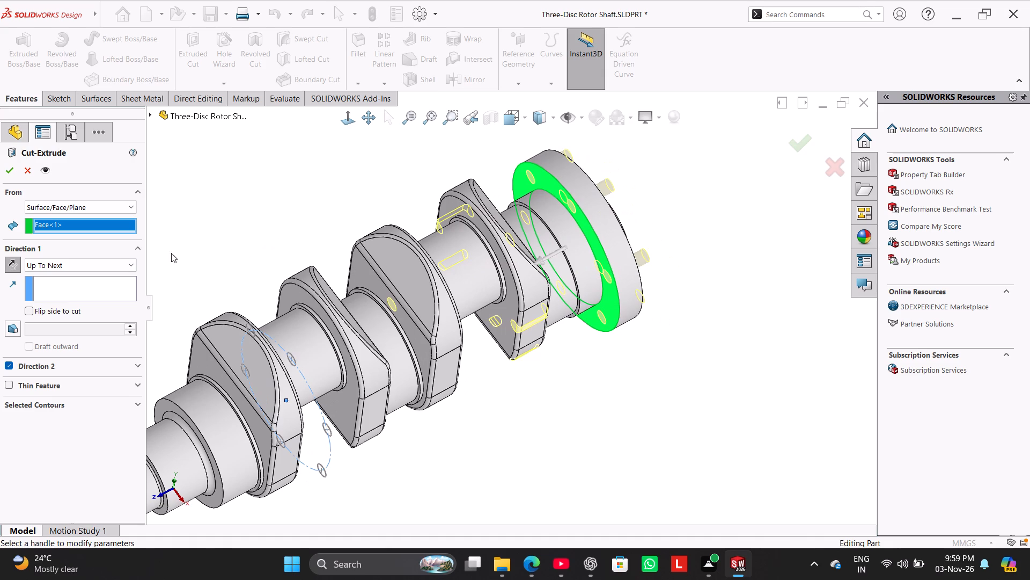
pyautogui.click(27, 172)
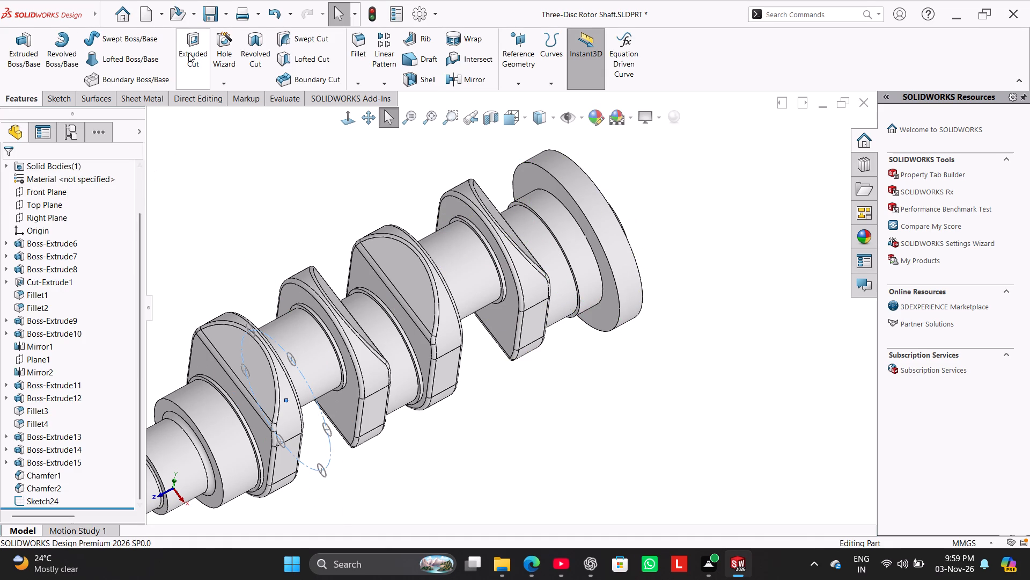
# Set up an Extruded Cut of the six 8 mm circles starting from the flange's inner face, with a blind depth of 6 mm.
pyautogui.click(188, 53)
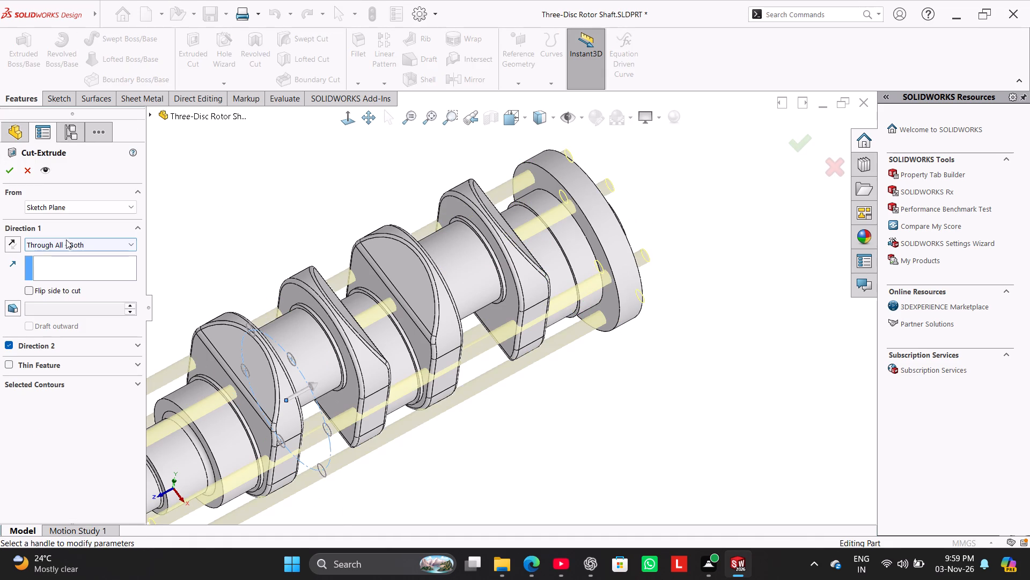
pyautogui.click(71, 245)
pyautogui.click(64, 253)
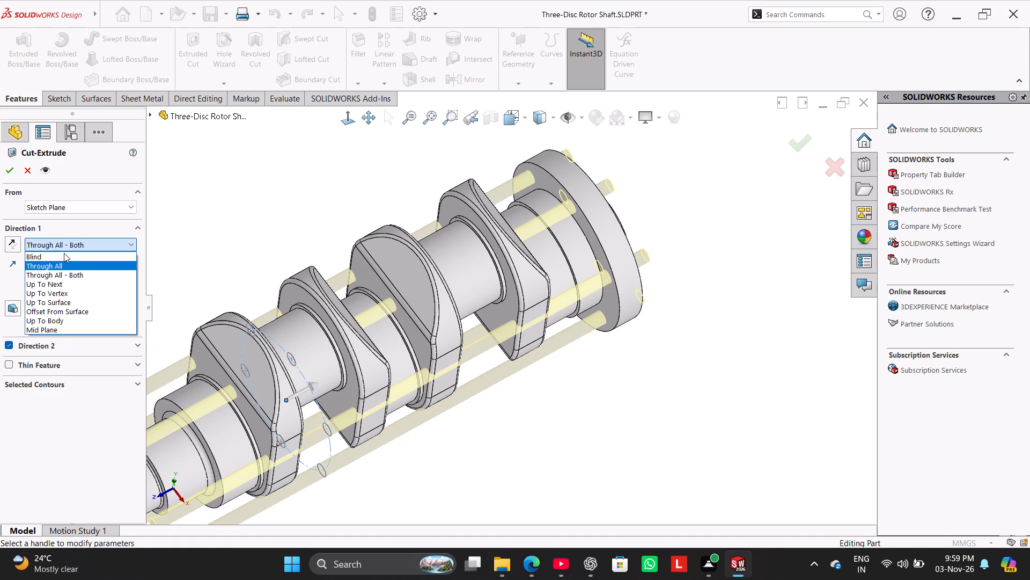
pyautogui.scroll(2, 231, 265)
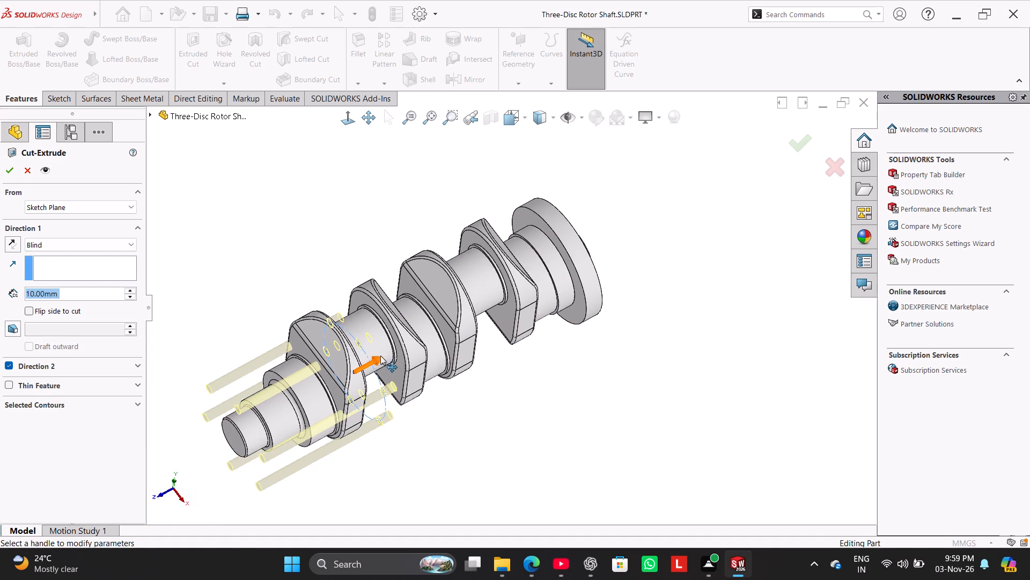
pyautogui.moveTo(378, 357); pyautogui.dragTo(327, 378)
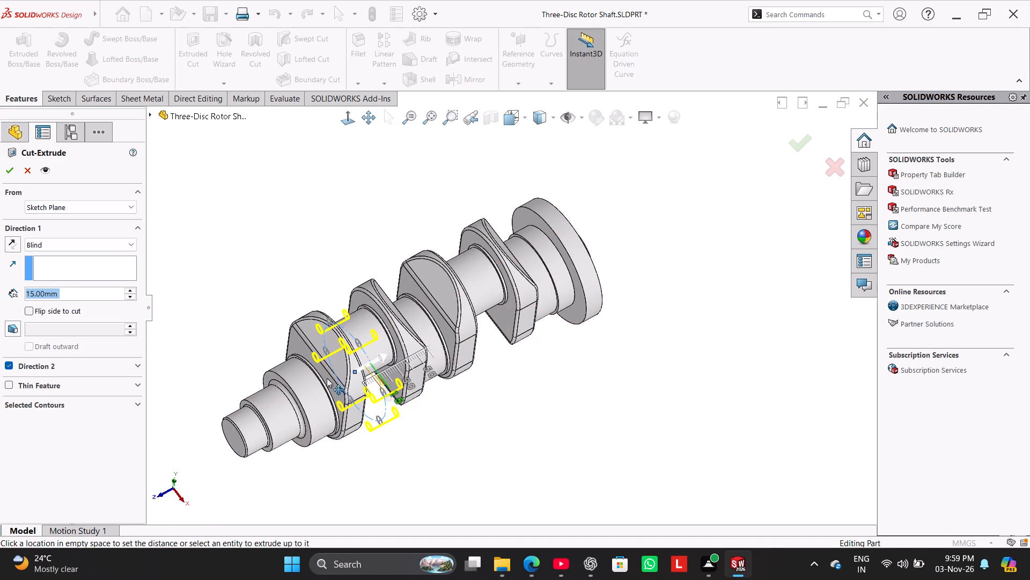
pyautogui.moveTo(327, 378); pyautogui.dragTo(241, 417)
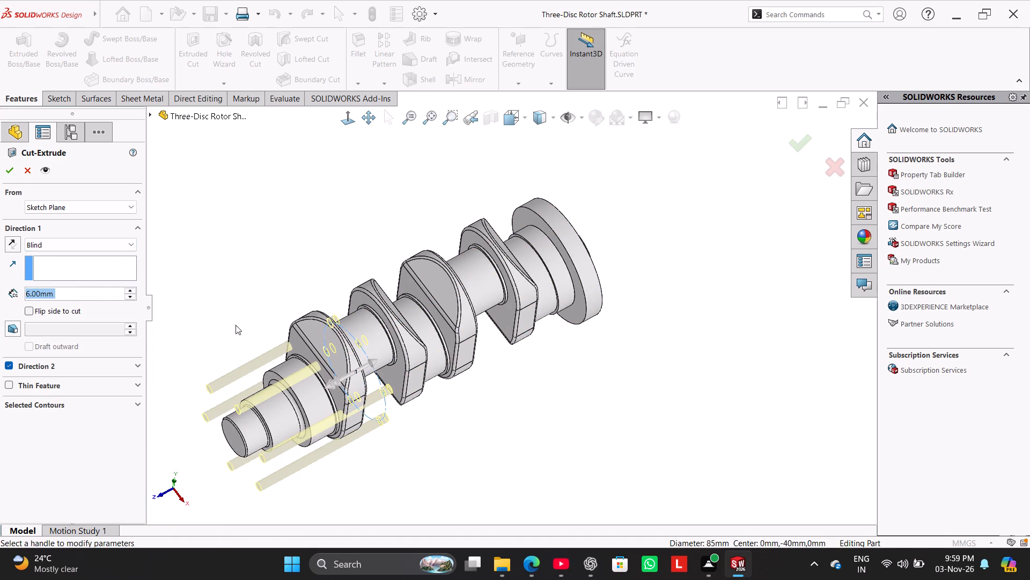
pyautogui.click(71, 211)
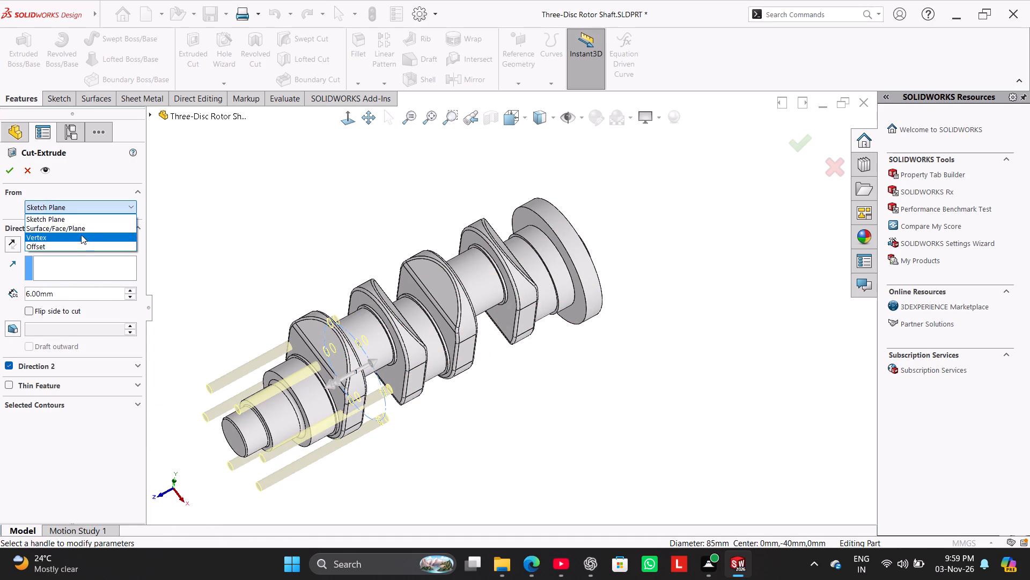
pyautogui.click(83, 231)
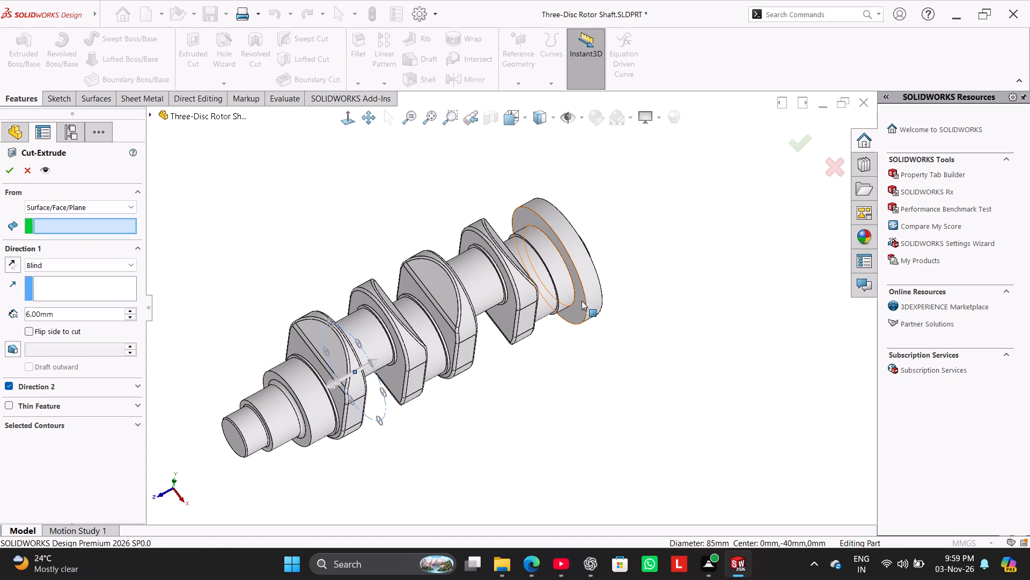
pyautogui.click(582, 301)
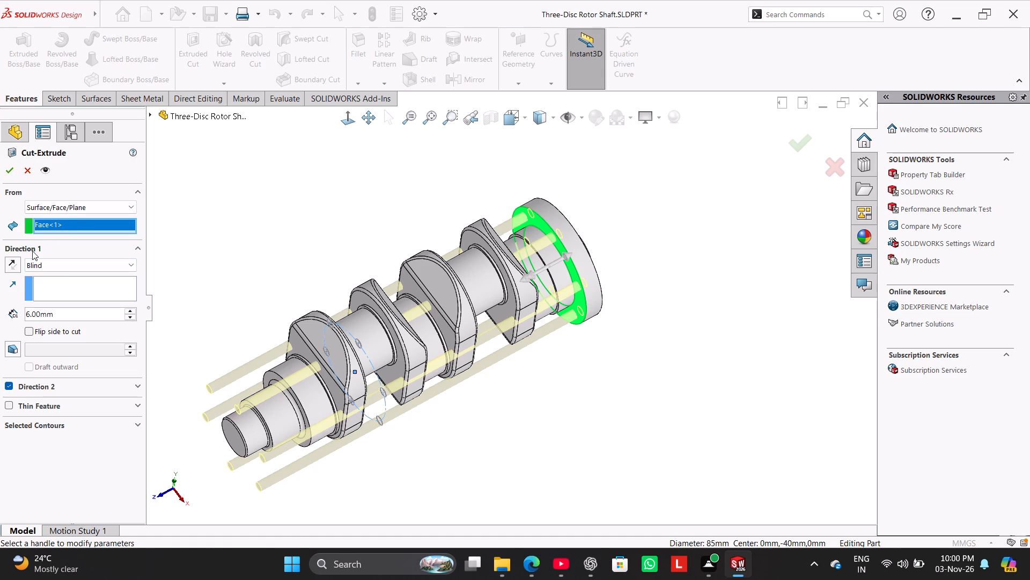
# Cut the six holes through the flange with the Up To Next end condition and Direction 2 turned off.
pyautogui.click(16, 264)
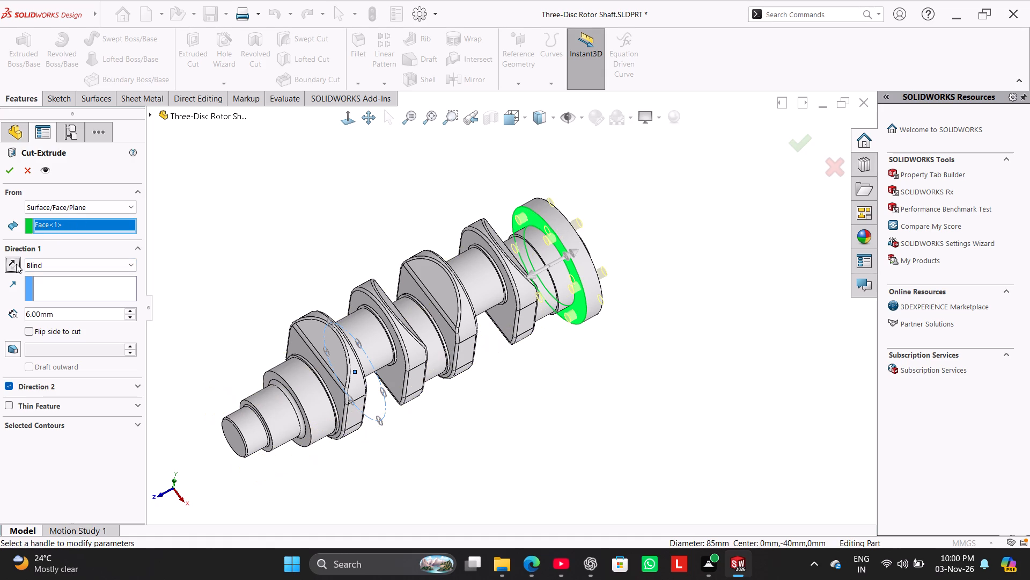
pyautogui.moveTo(297, 199); pyautogui.dragTo(270, 275, button='middle')
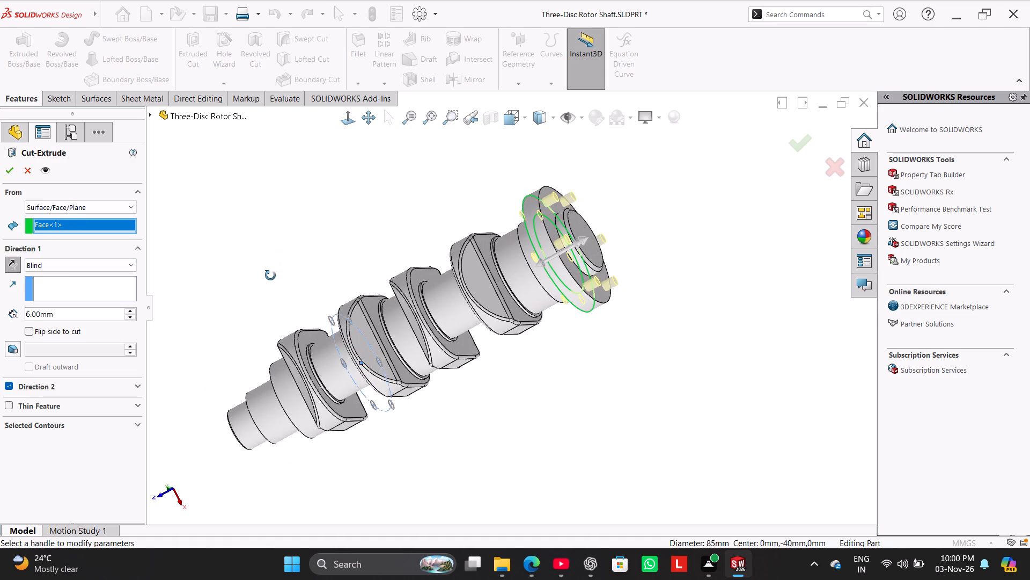
pyautogui.moveTo(270, 275); pyautogui.dragTo(307, 284, button='middle')
pyautogui.click(125, 261)
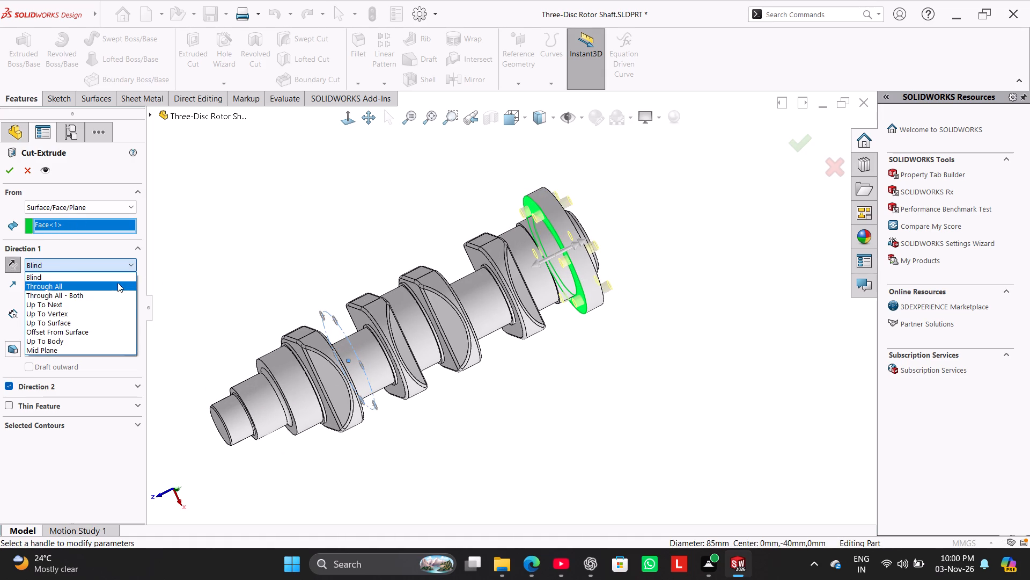
pyautogui.click(117, 304)
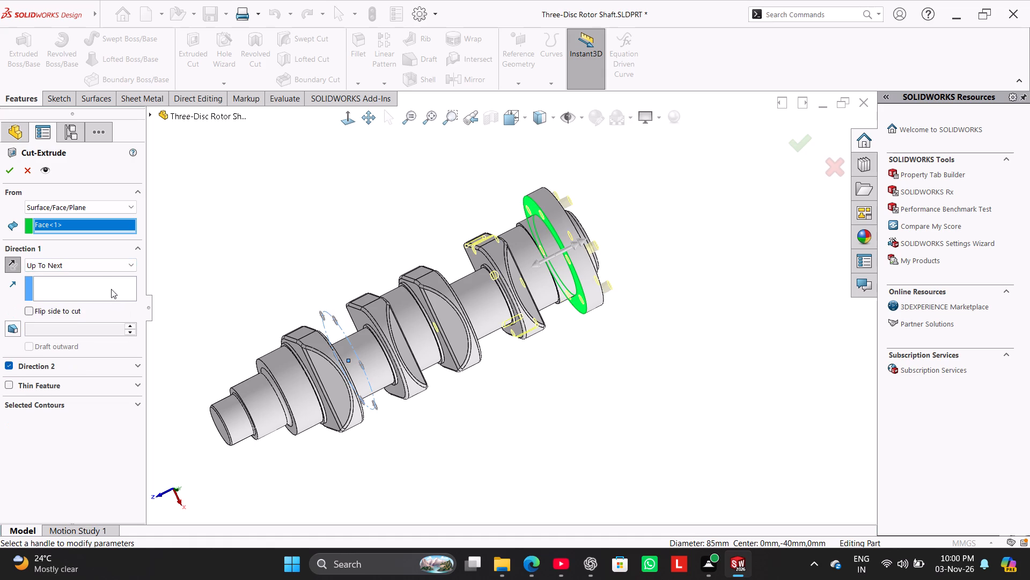
pyautogui.click(14, 259)
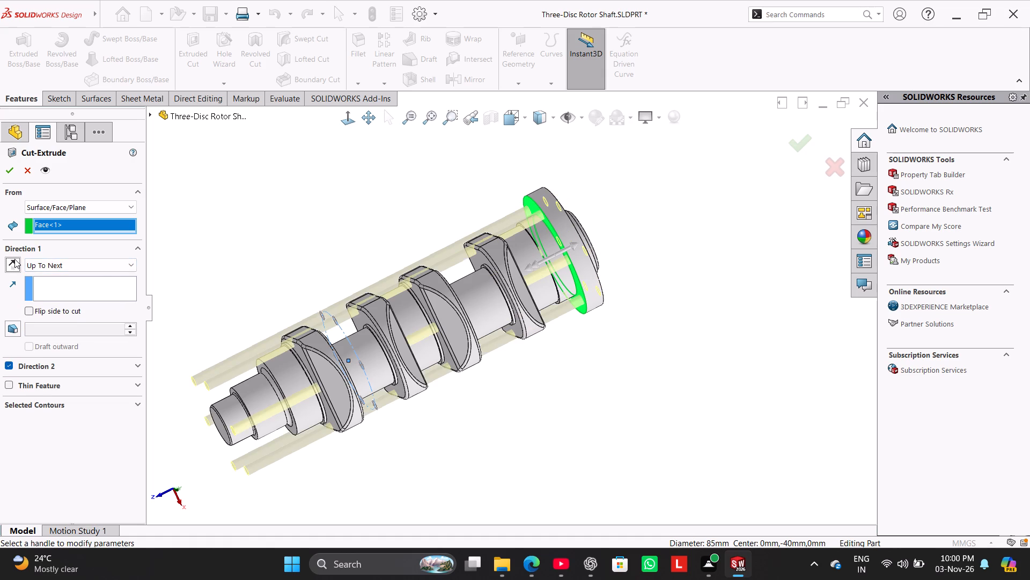
pyautogui.click(46, 261)
pyautogui.click(53, 278)
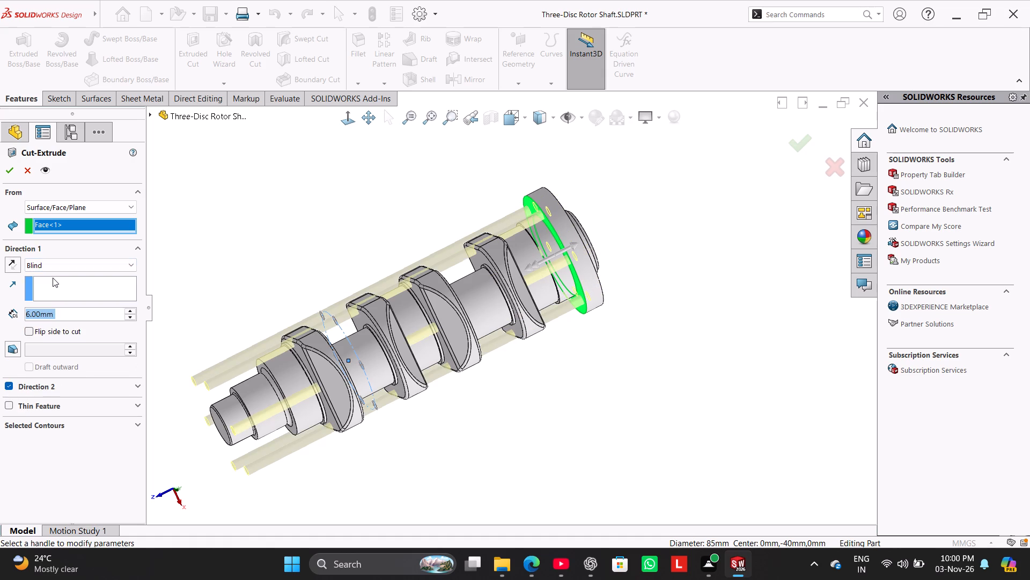
pyautogui.click(31, 379)
pyautogui.click(5, 384)
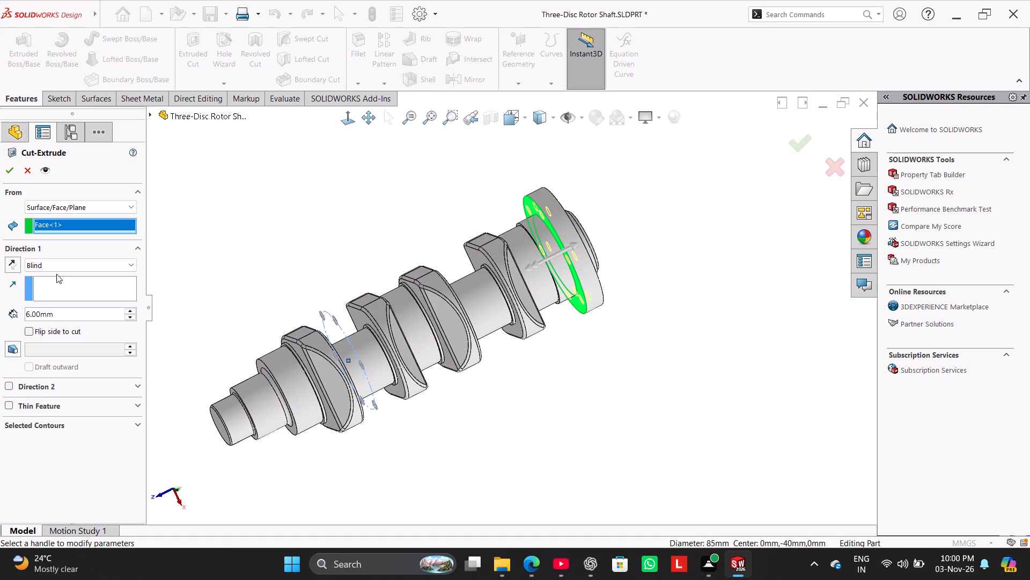
pyautogui.click(56, 267)
pyautogui.click(70, 302)
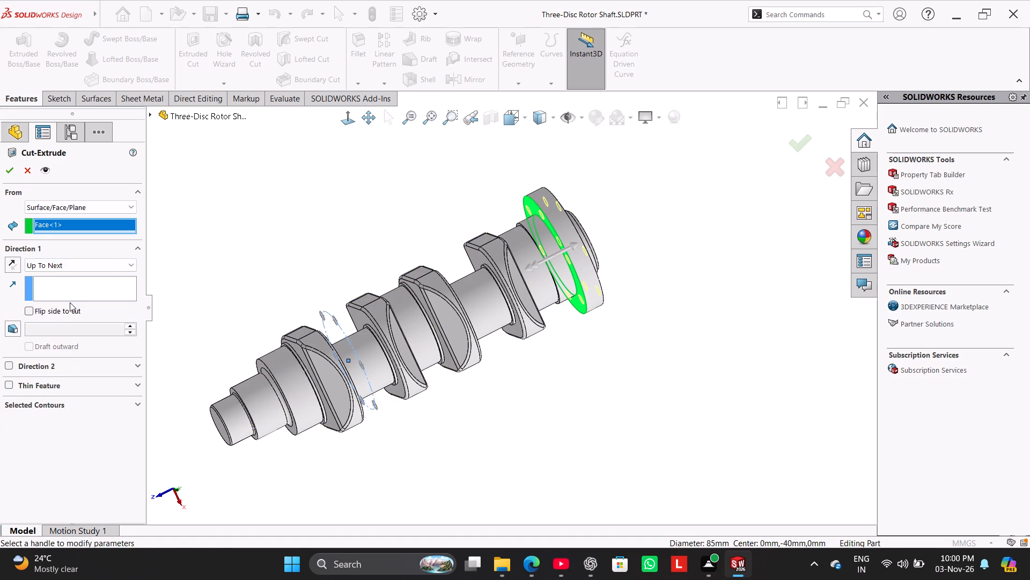
pyautogui.click(9, 172)
pyautogui.click(231, 241)
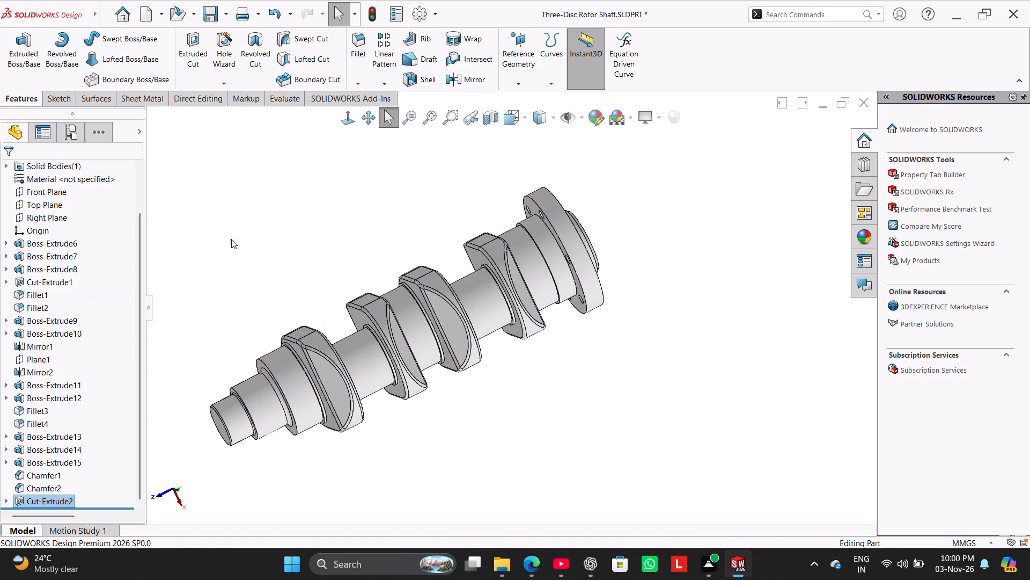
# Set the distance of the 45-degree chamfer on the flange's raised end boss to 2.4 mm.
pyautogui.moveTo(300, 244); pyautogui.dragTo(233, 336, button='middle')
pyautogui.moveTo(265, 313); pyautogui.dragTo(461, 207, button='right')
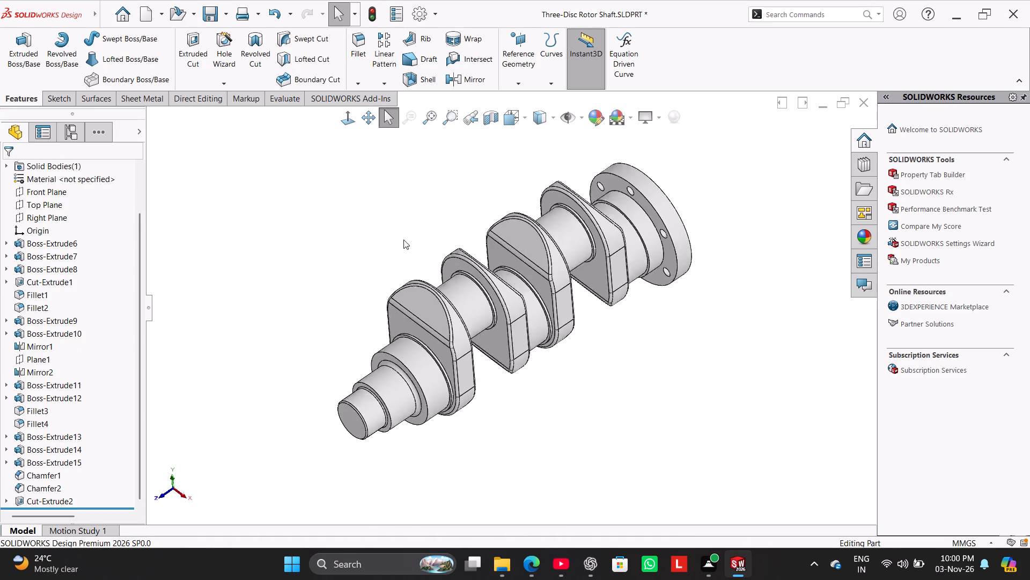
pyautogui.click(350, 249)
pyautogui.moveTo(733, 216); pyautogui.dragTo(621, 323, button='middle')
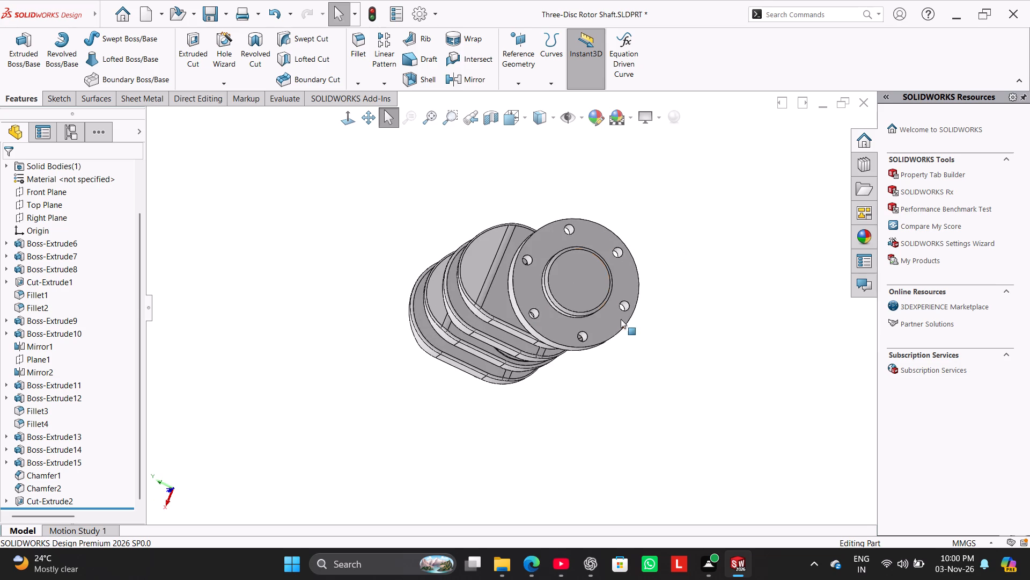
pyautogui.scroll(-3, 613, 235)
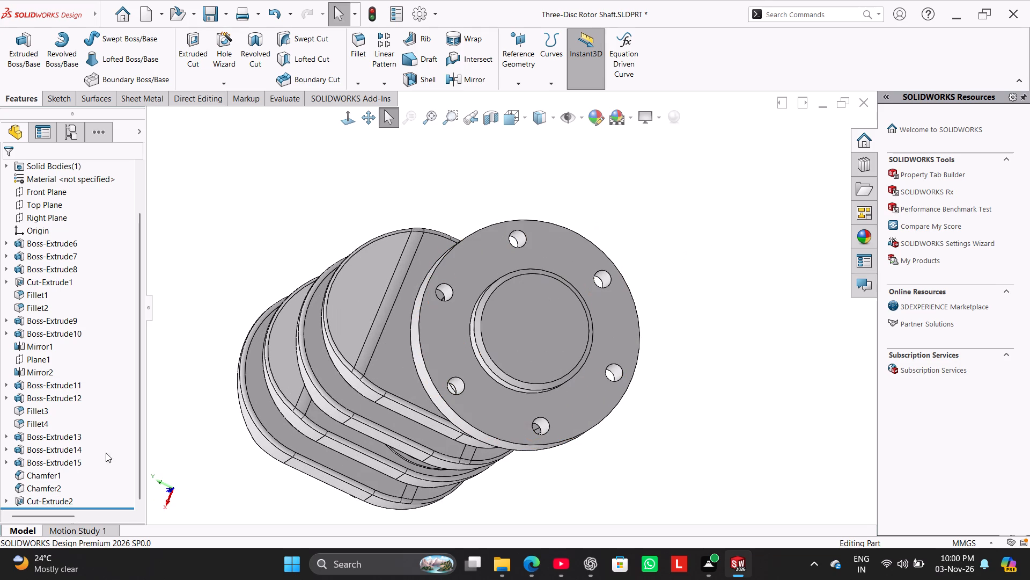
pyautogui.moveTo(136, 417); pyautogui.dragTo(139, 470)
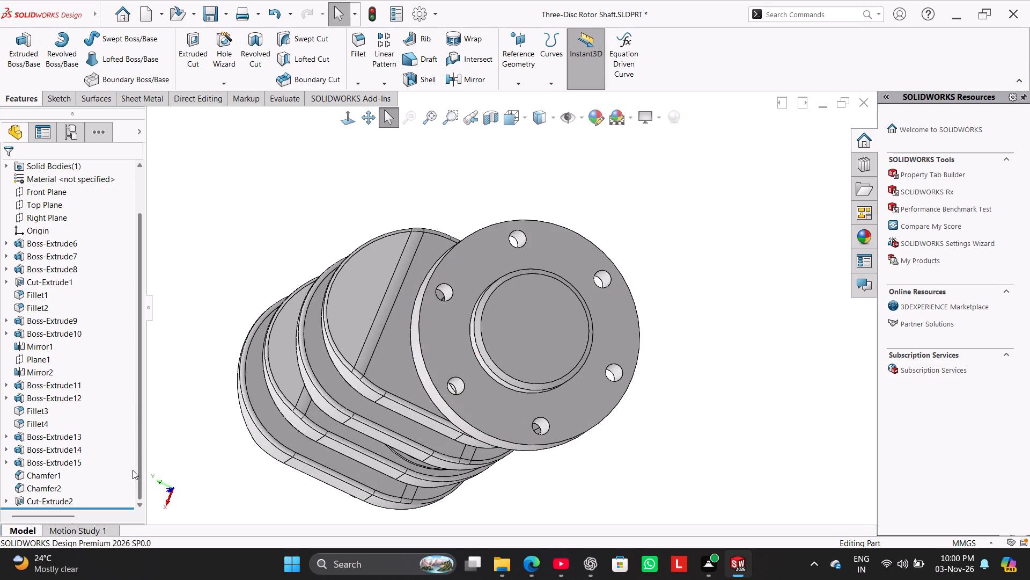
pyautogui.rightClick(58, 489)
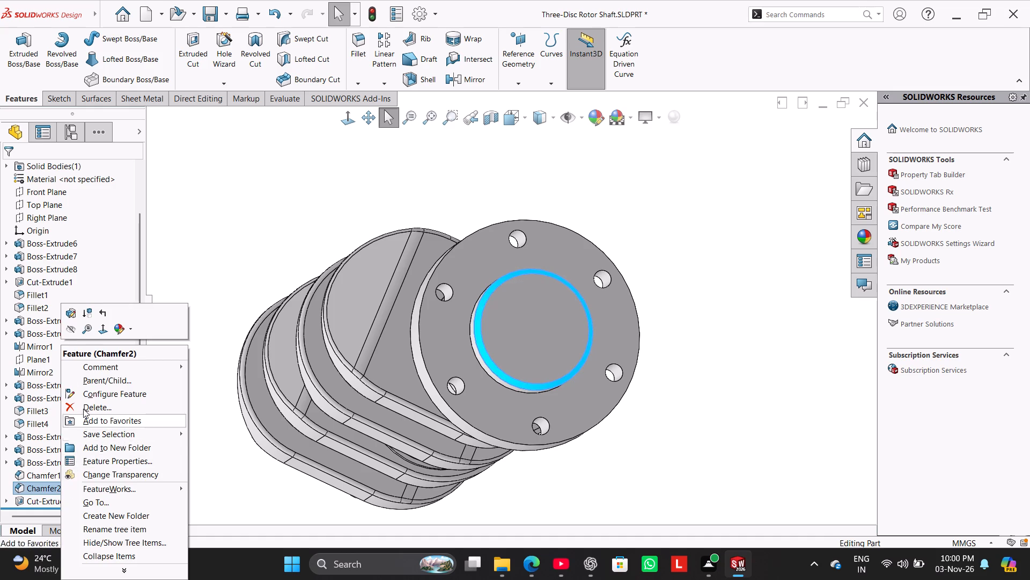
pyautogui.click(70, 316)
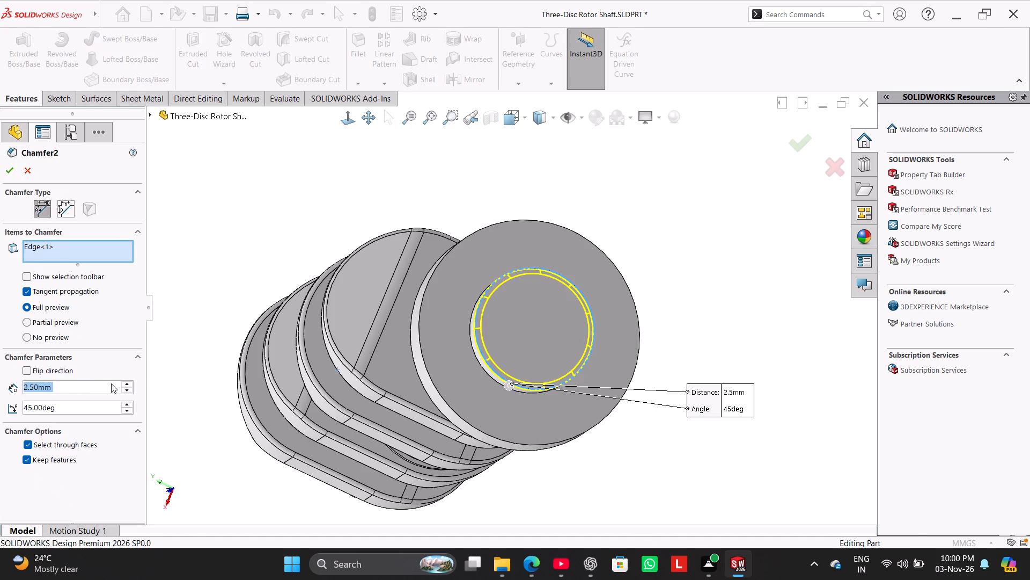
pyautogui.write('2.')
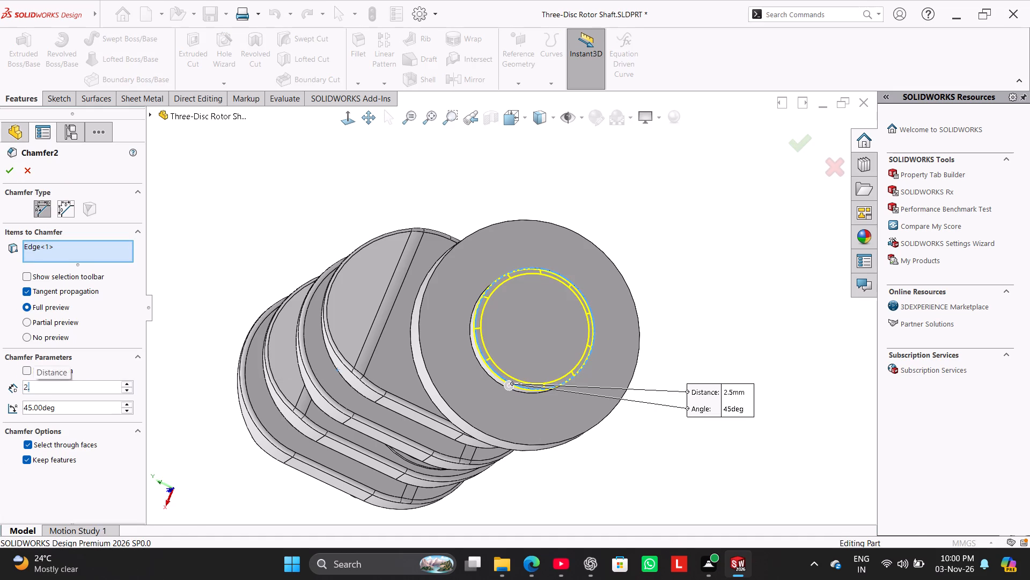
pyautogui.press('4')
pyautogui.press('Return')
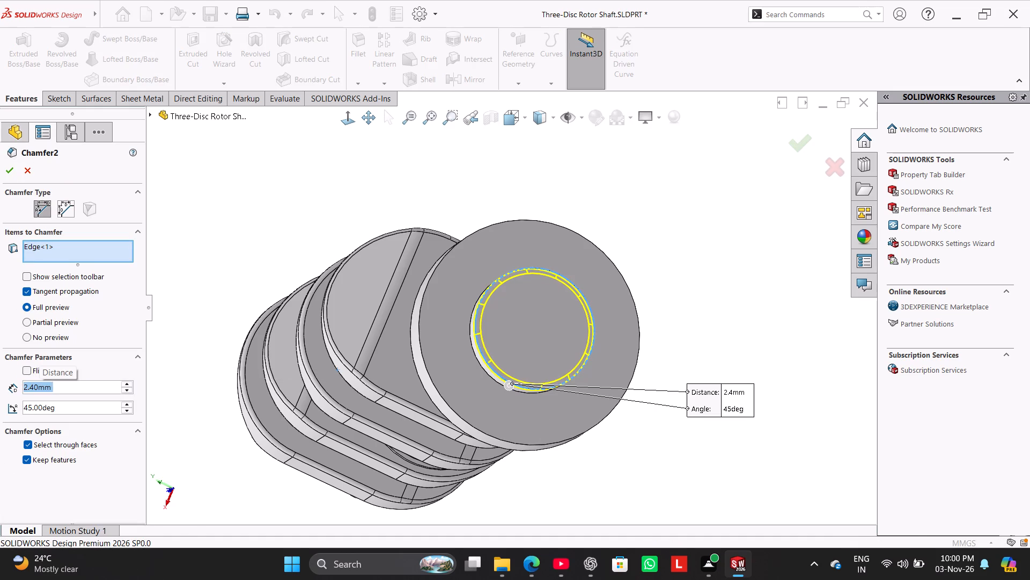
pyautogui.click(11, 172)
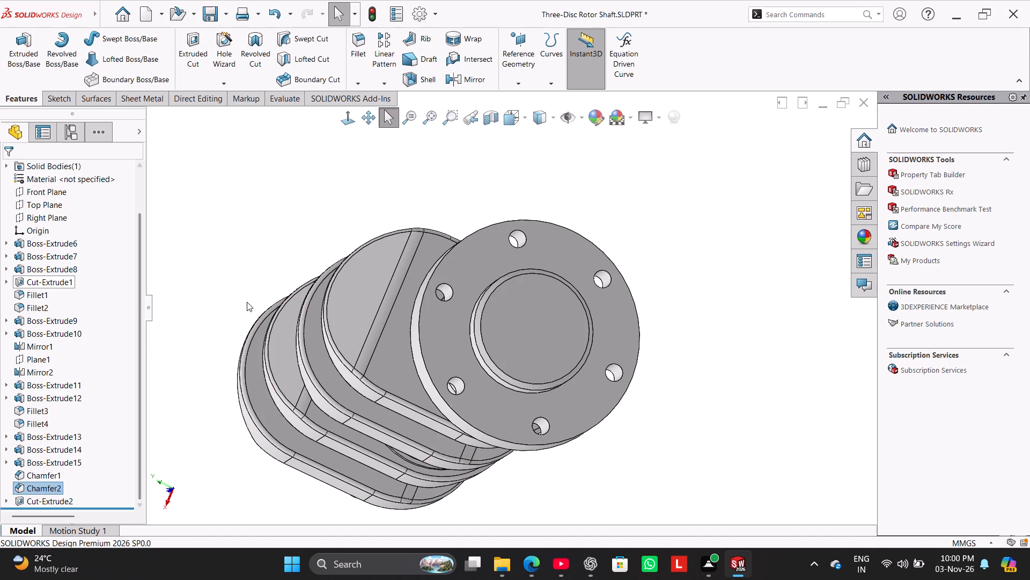
# Fillet the circular edge where the raised end boss meets the flange's outer face with a 3 mm radius.
pyautogui.moveTo(248, 280); pyautogui.dragTo(264, 298, button='middle')
pyautogui.click(363, 46)
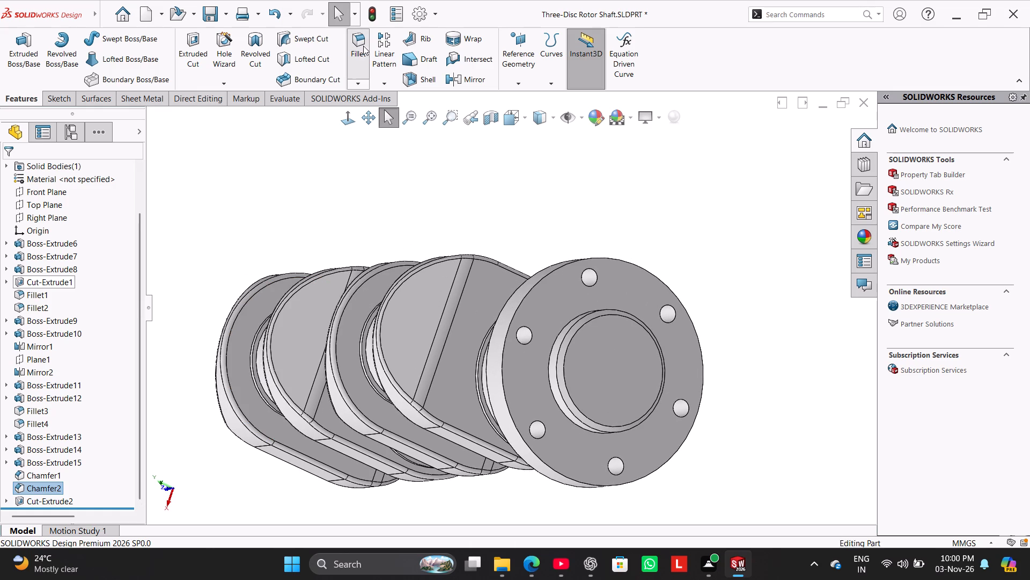
pyautogui.click(551, 388)
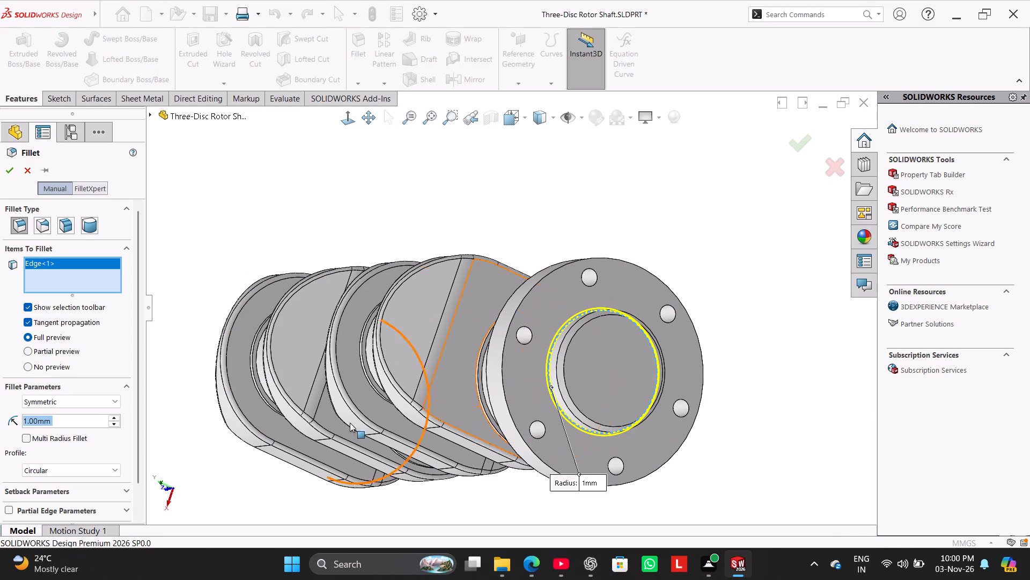
pyautogui.press('3')
pyautogui.press('Return')
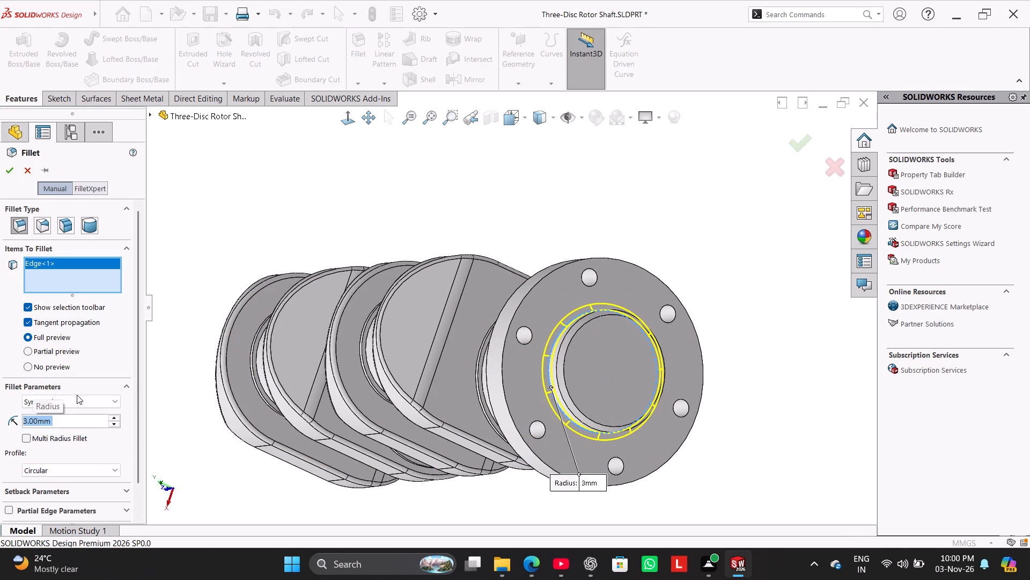
pyautogui.click(11, 170)
pyautogui.click(286, 182)
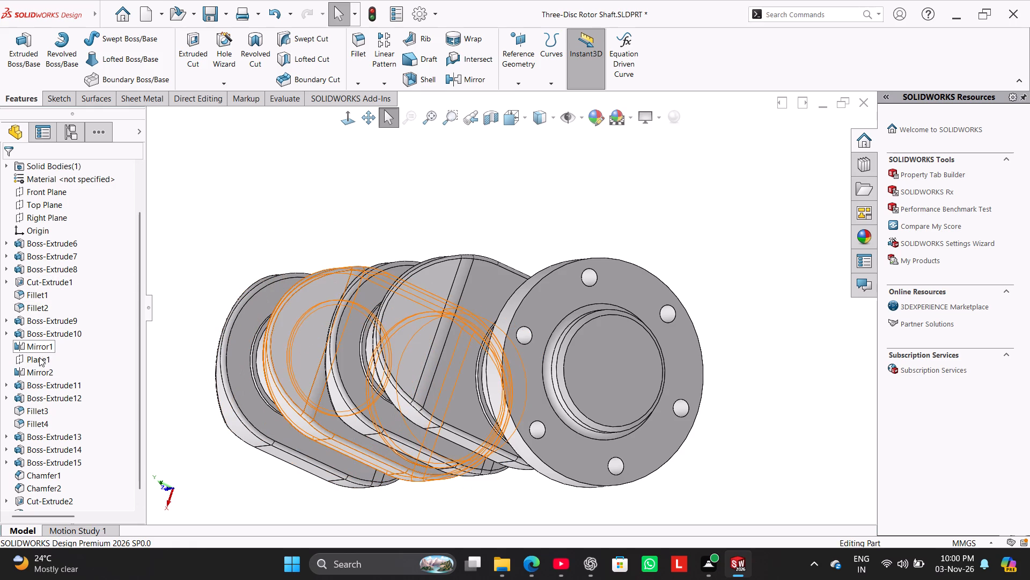
# Check the diameters of the boss fillet's outer edge and the chamfered end edge in a temporary Front Plane sketch, leaving it without adding dimensions.
pyautogui.click(54, 197)
pyautogui.click(64, 181)
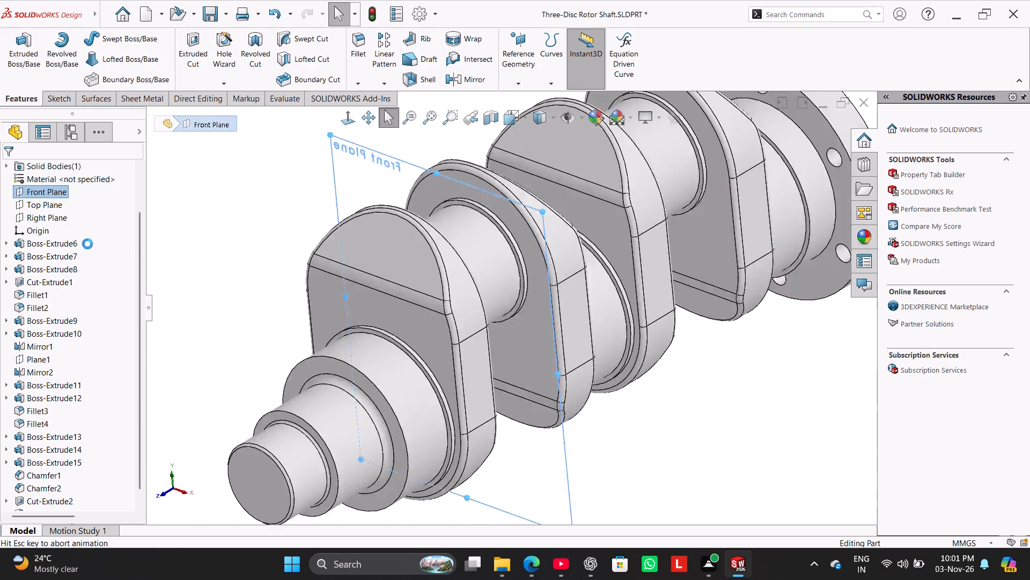
pyautogui.click(345, 118)
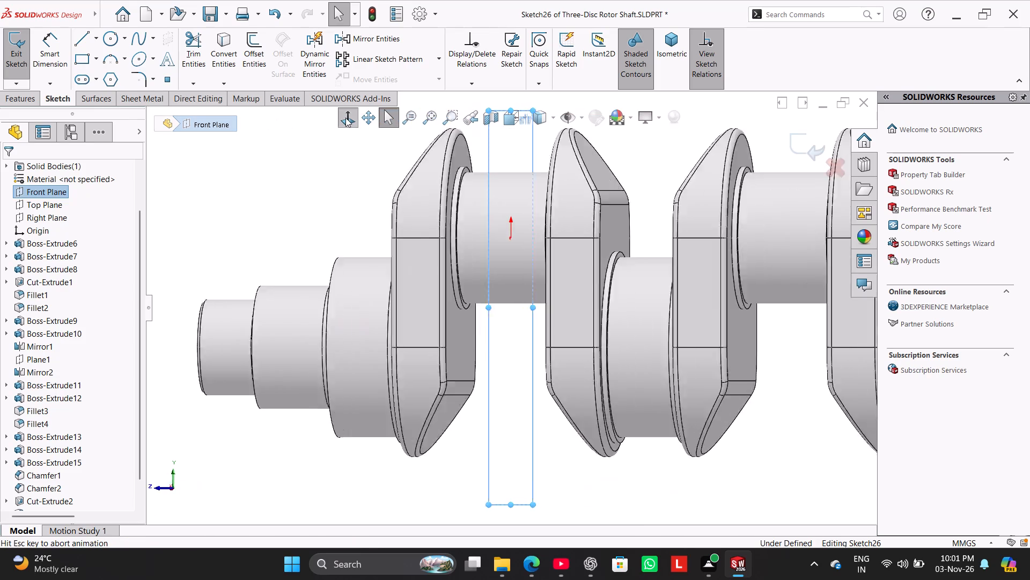
pyautogui.click(234, 265)
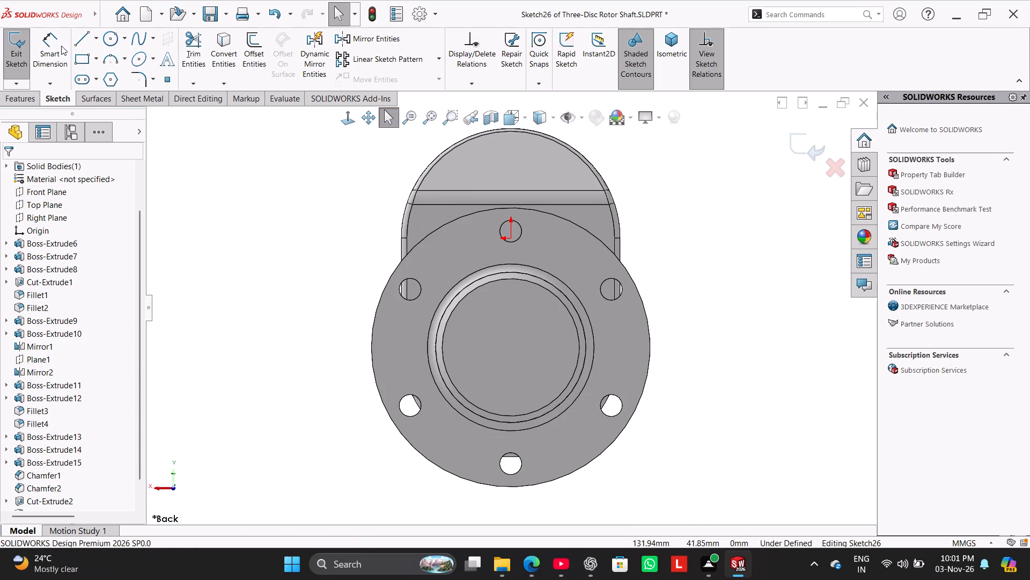
pyautogui.click(61, 46)
pyautogui.click(475, 271)
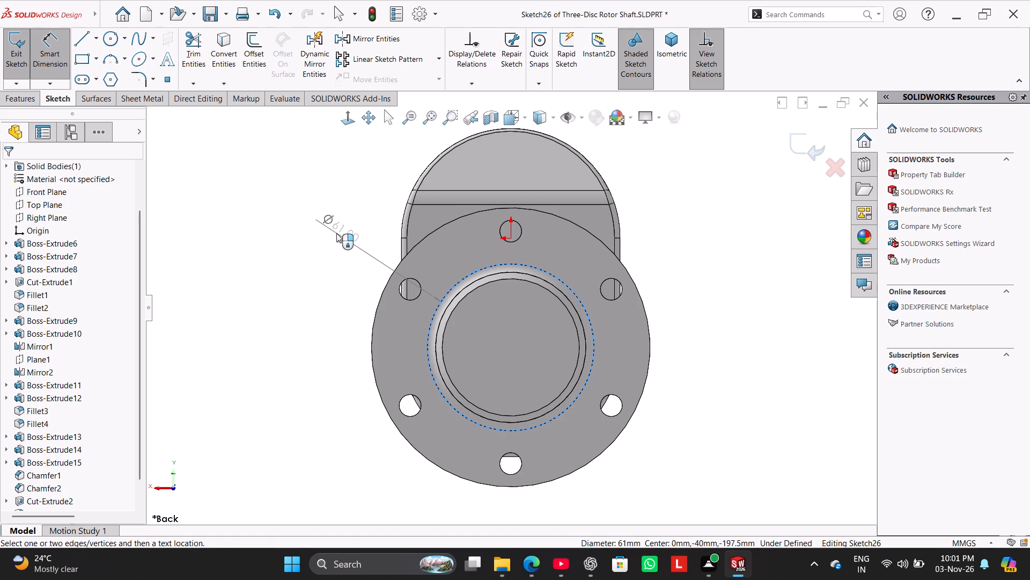
pyautogui.click(40, 59)
pyautogui.click(41, 41)
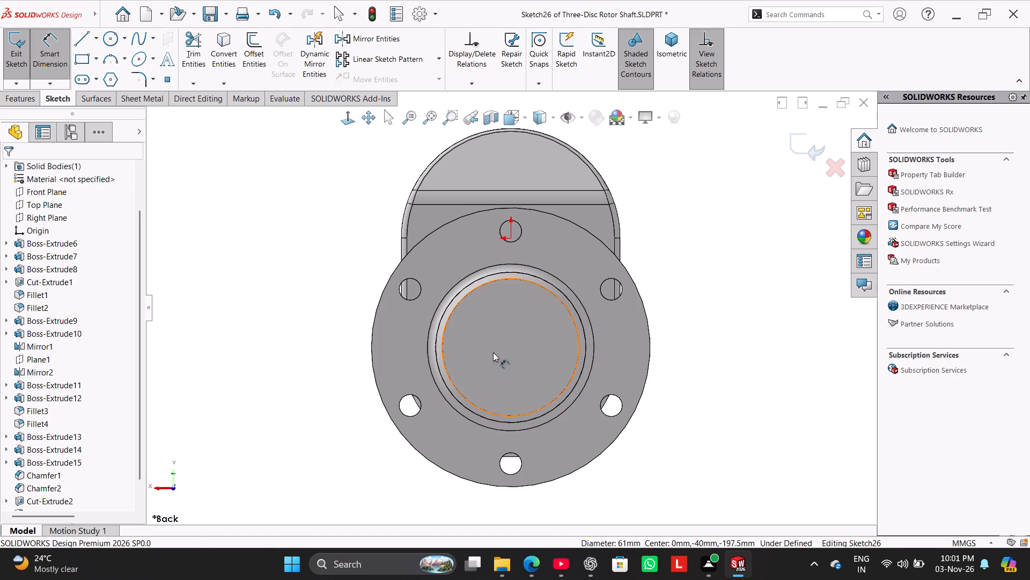
pyautogui.click(462, 301)
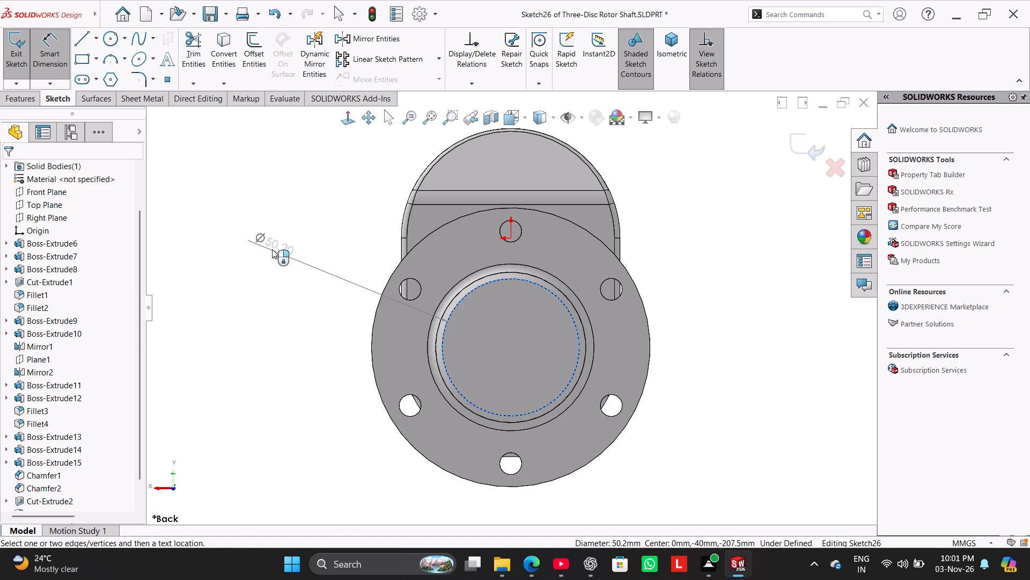
pyautogui.click(69, 60)
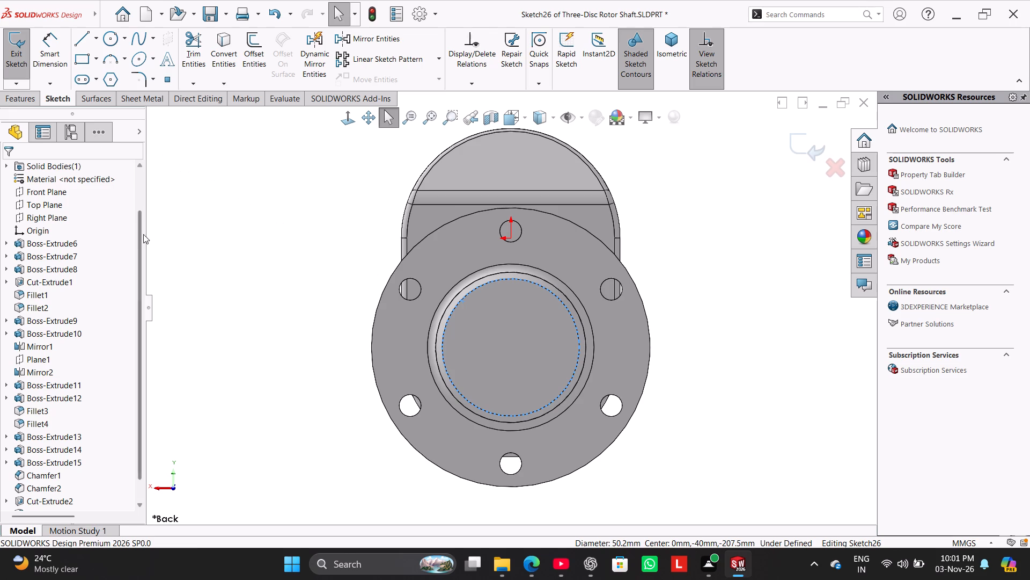
pyautogui.moveTo(144, 241); pyautogui.dragTo(148, 244)
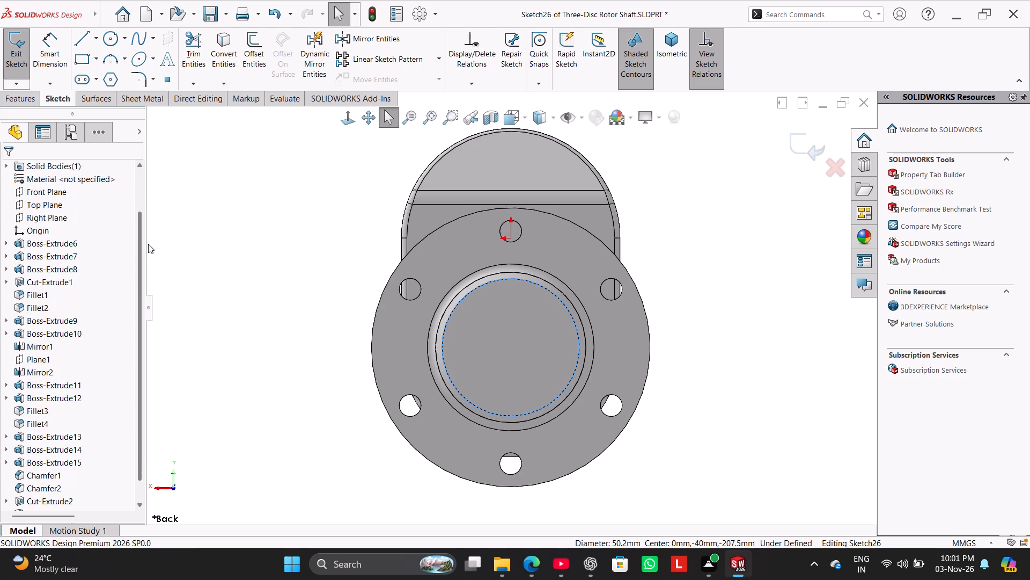
pyautogui.moveTo(148, 244); pyautogui.dragTo(153, 315)
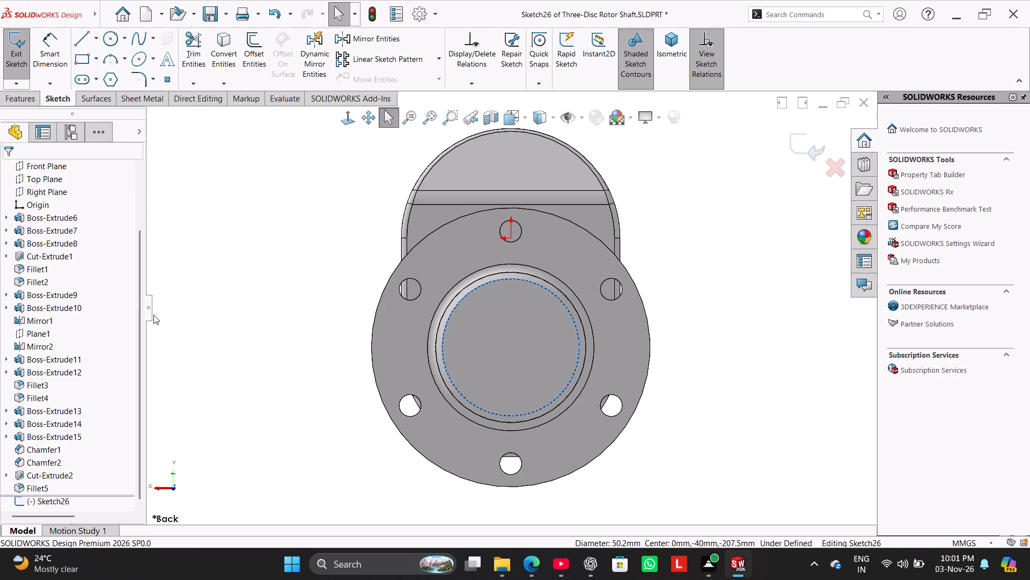
pyautogui.rightClick(52, 461)
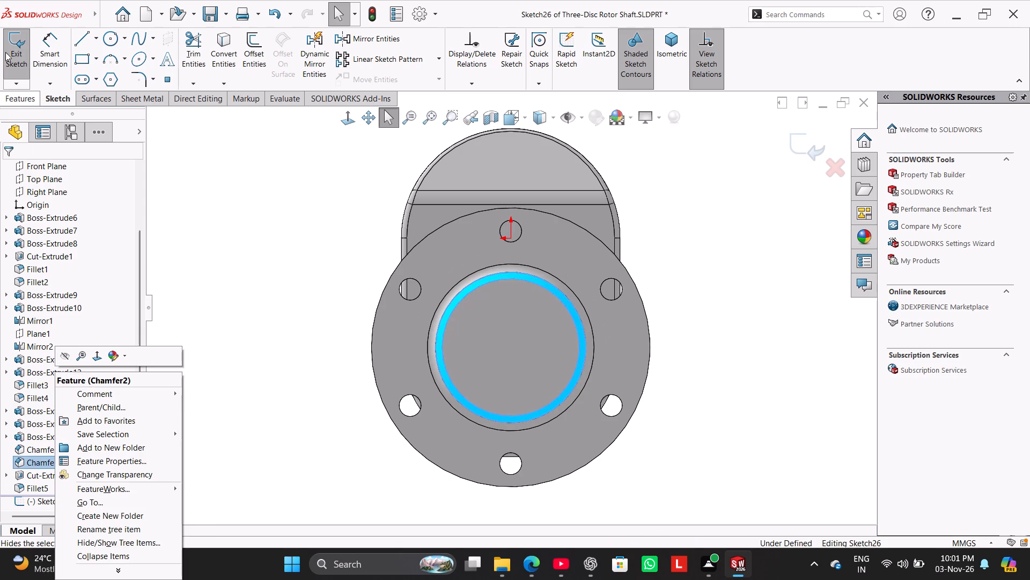
pyautogui.click(5, 52)
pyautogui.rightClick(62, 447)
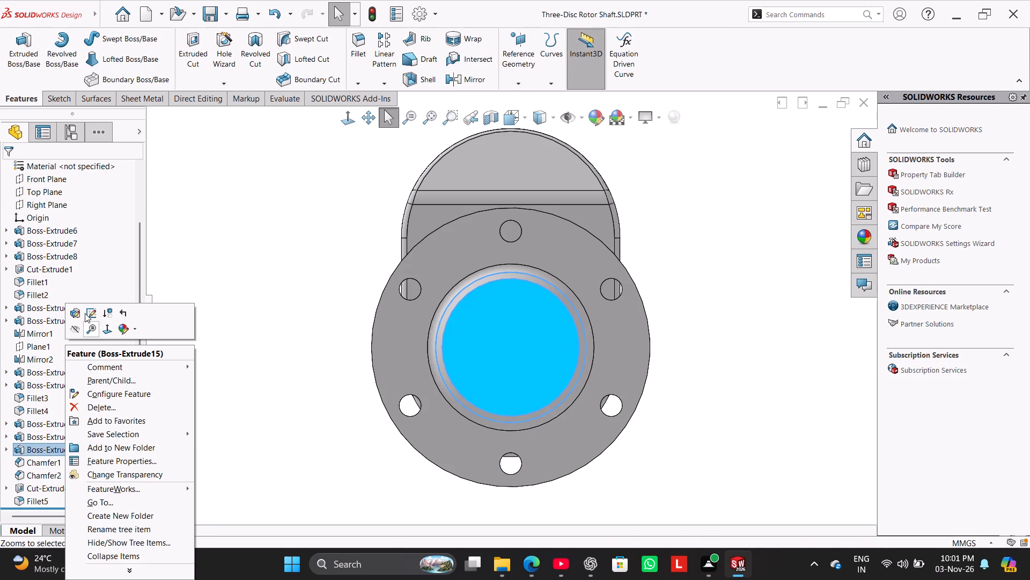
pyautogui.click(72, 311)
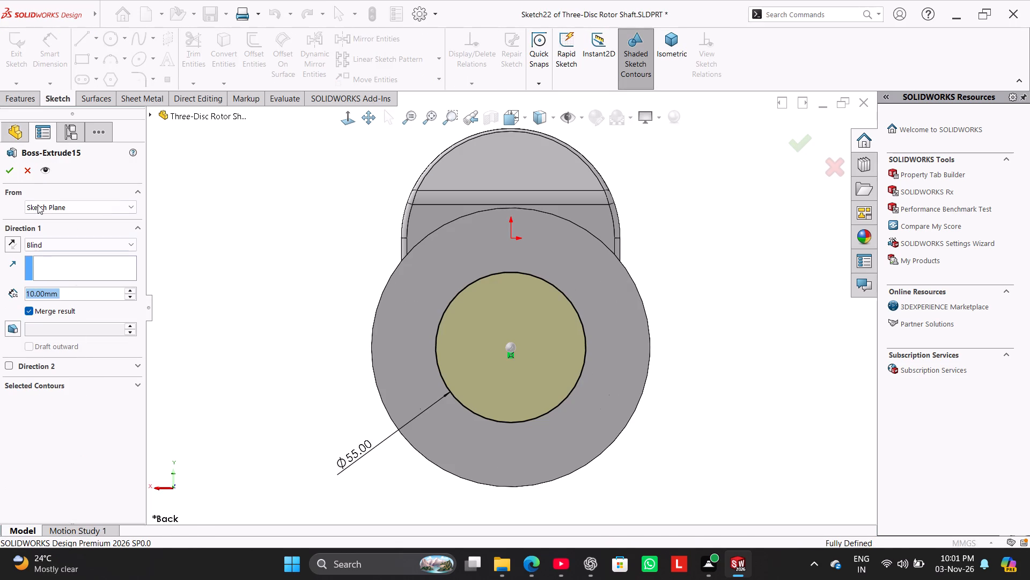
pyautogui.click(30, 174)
# Set the distance of the 45-degree chamfer on the flange's raised end boss to 3 mm.
pyautogui.moveTo(139, 397); pyautogui.dragTo(136, 458)
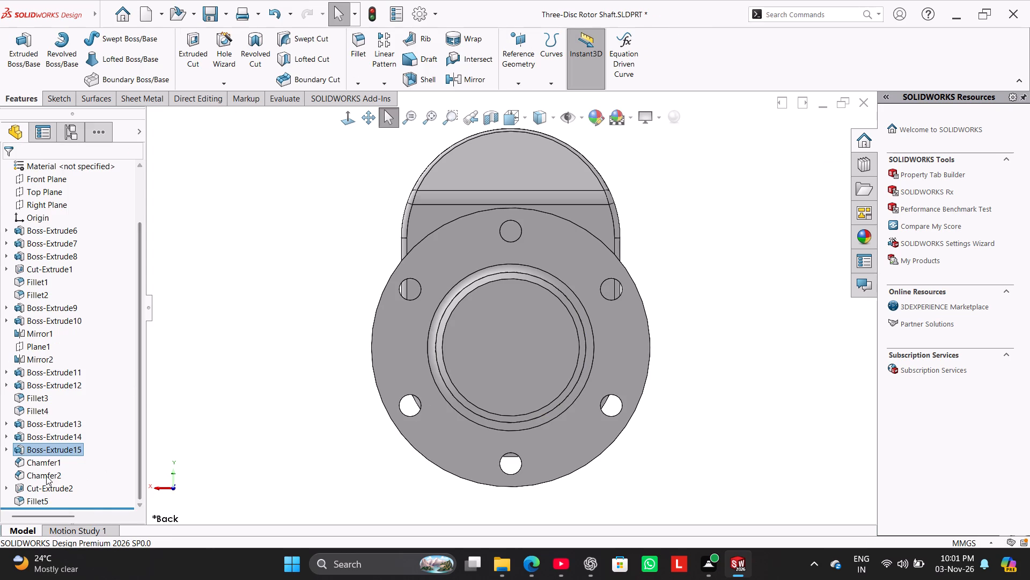
pyautogui.rightClick(46, 476)
pyautogui.click(64, 315)
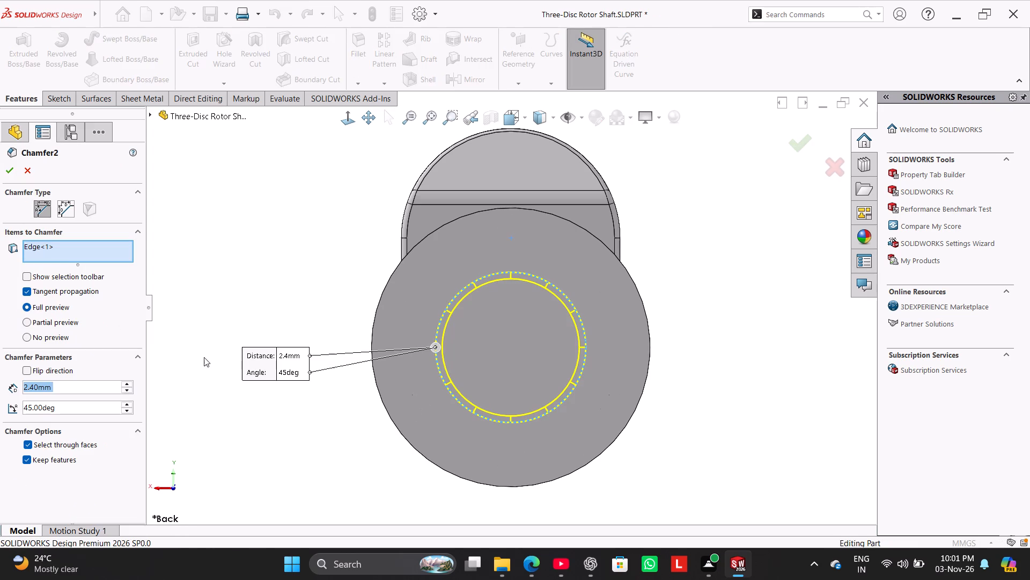
pyautogui.press('2')
pyautogui.press('Return')
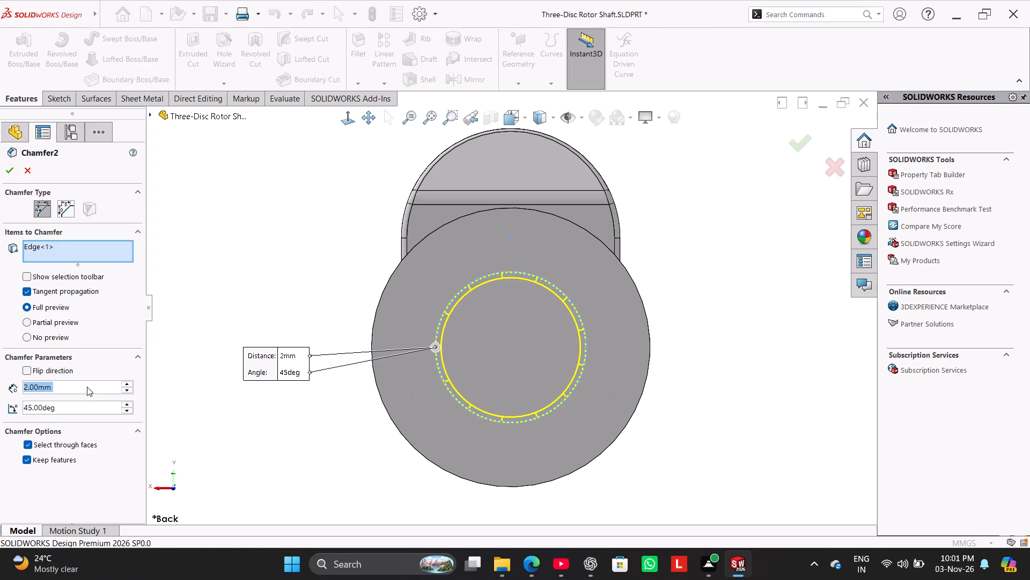
pyautogui.press('3')
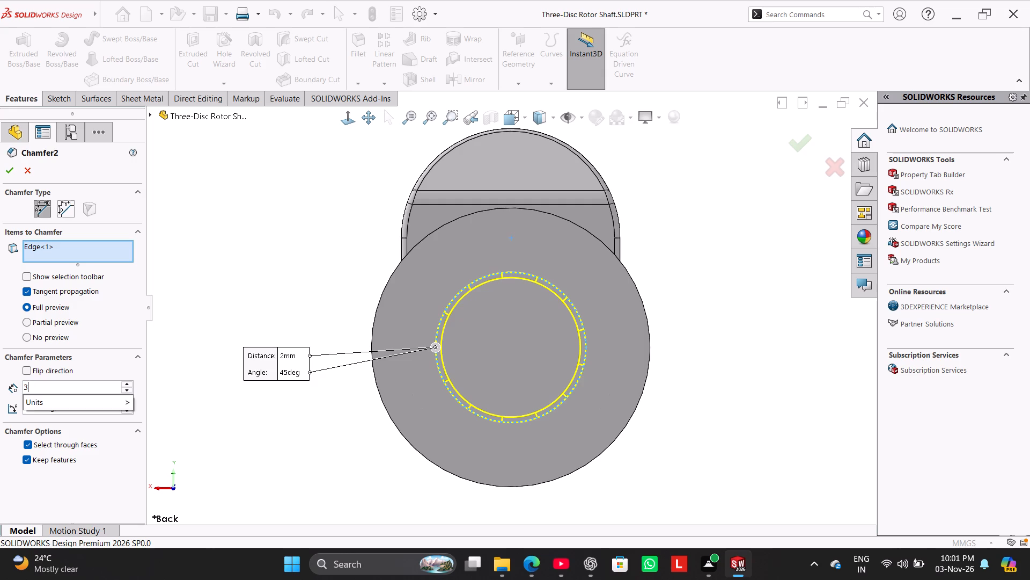
pyautogui.press('Return')
pyautogui.click(9, 170)
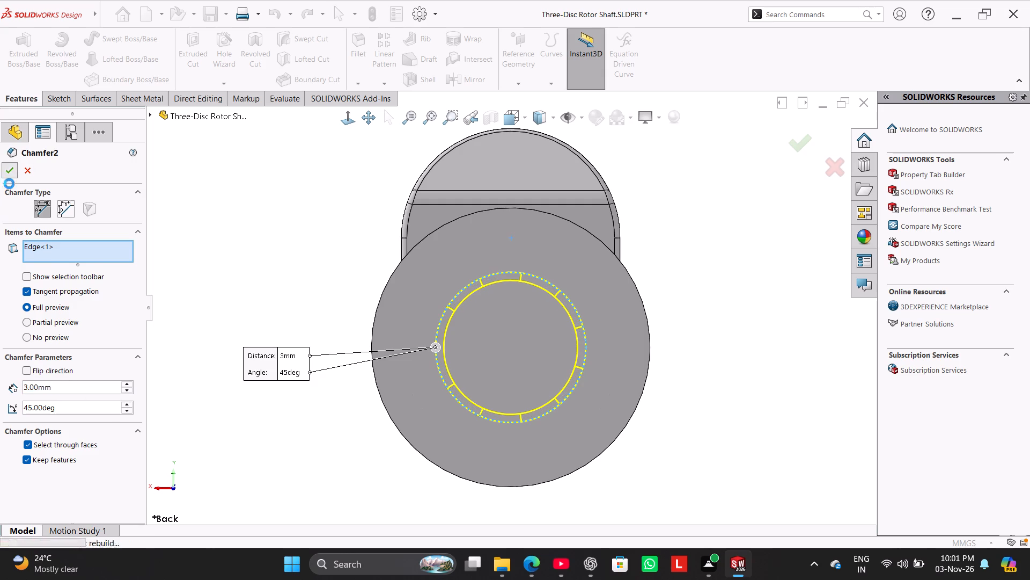
# Set the radius of the fillet at the base of the flange's raised end boss to 2 mm.
pyautogui.moveTo(141, 322); pyautogui.dragTo(136, 346)
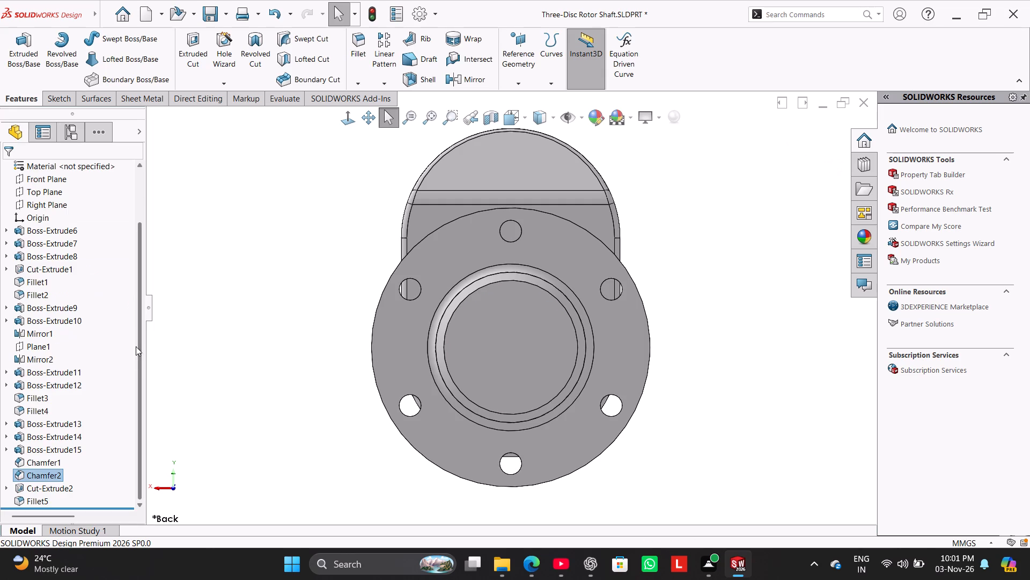
pyautogui.moveTo(136, 346); pyautogui.dragTo(135, 366)
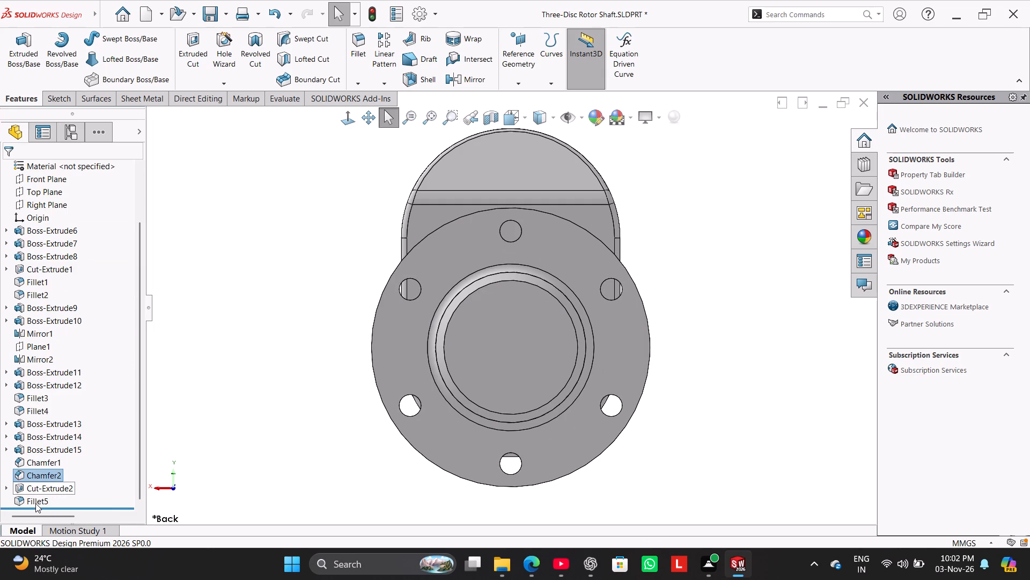
pyautogui.rightClick(35, 503)
pyautogui.click(43, 303)
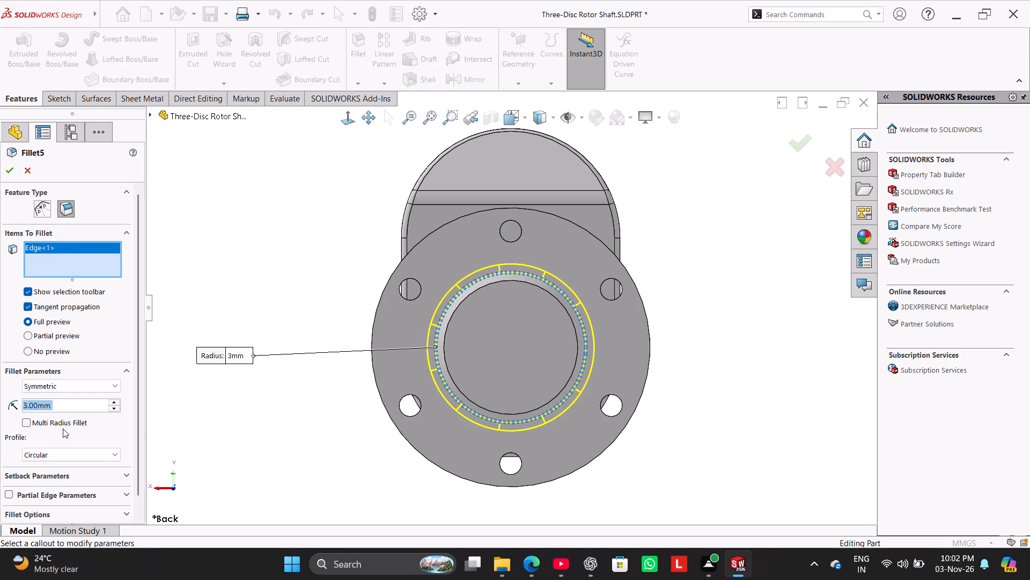
pyautogui.press('2')
pyautogui.press('Return')
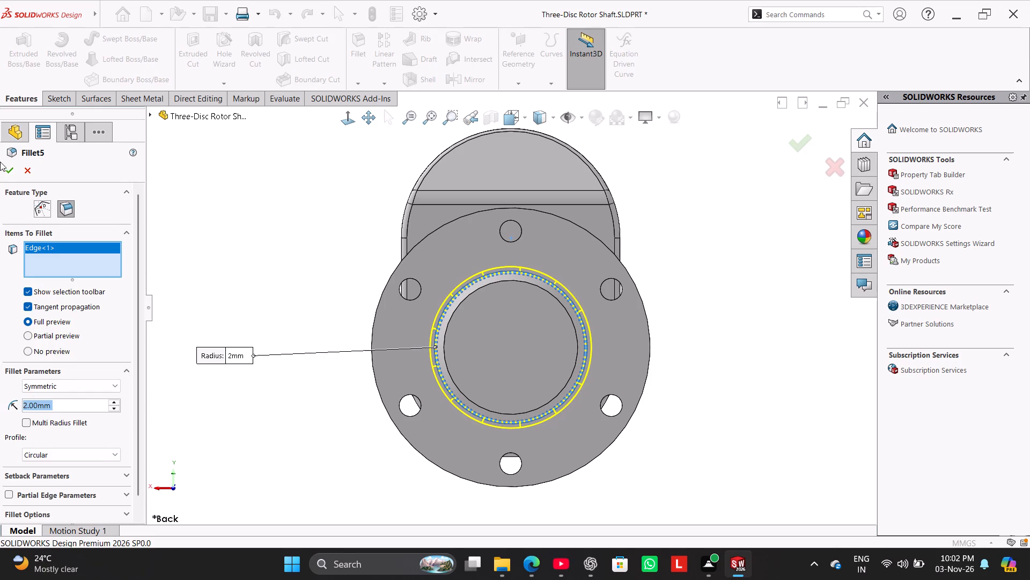
pyautogui.click(10, 171)
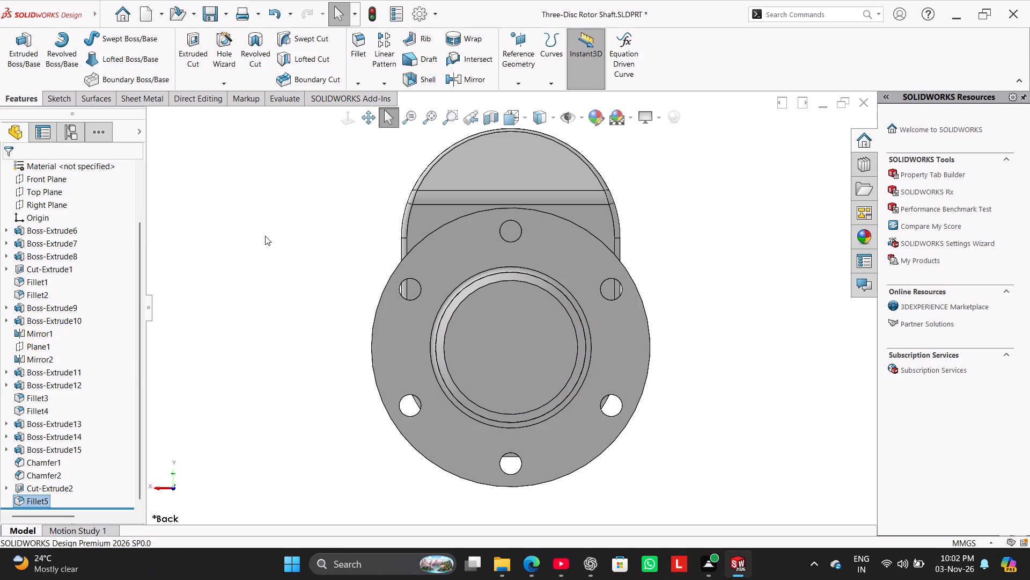
# Check the diameters of the boss fillet's outer edge and the chamfered end edge in a temporary flange-face sketch, leaving it without adding dimensions.
pyautogui.click(265, 236)
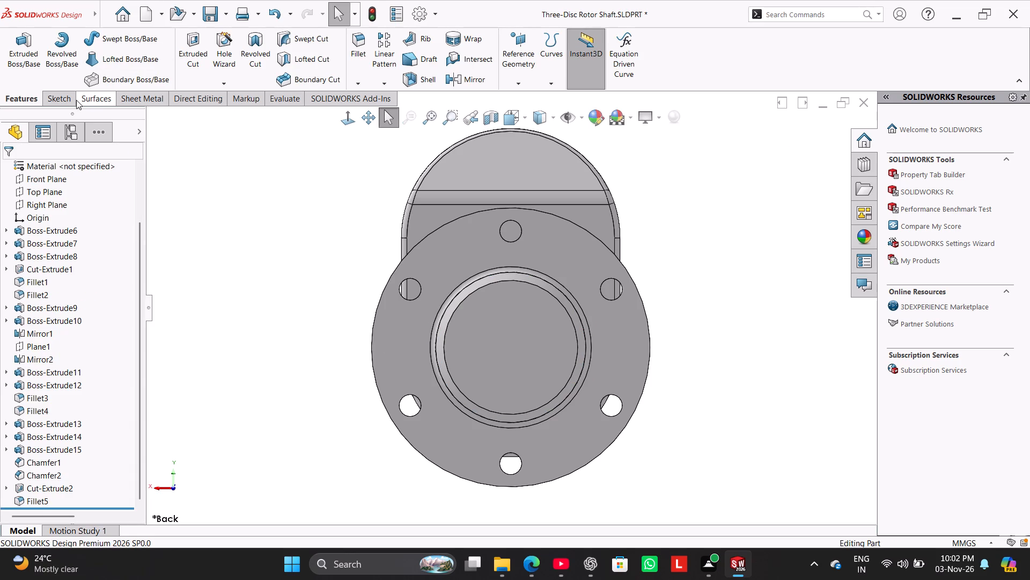
pyautogui.click(65, 103)
pyautogui.click(28, 66)
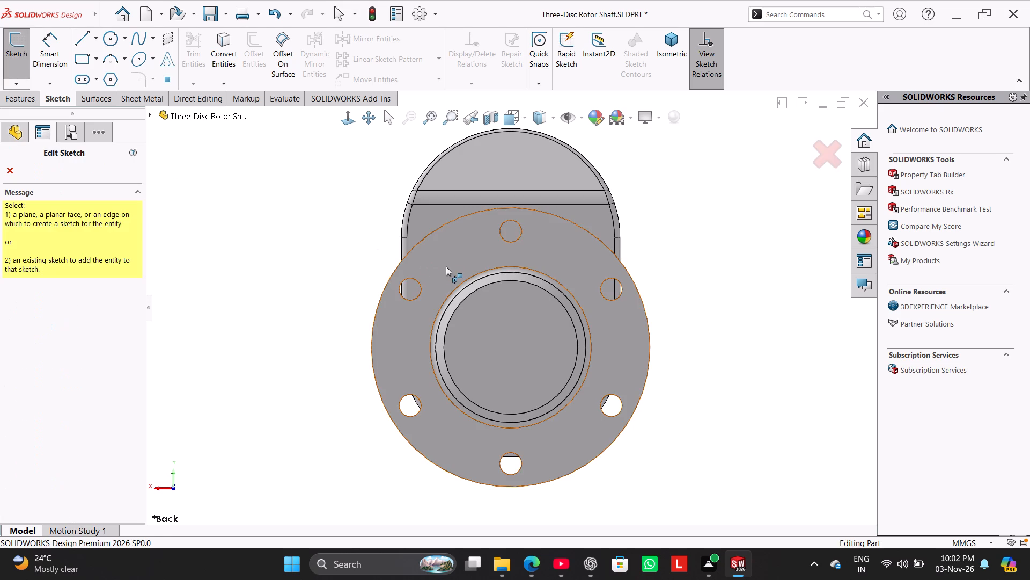
pyautogui.click(451, 262)
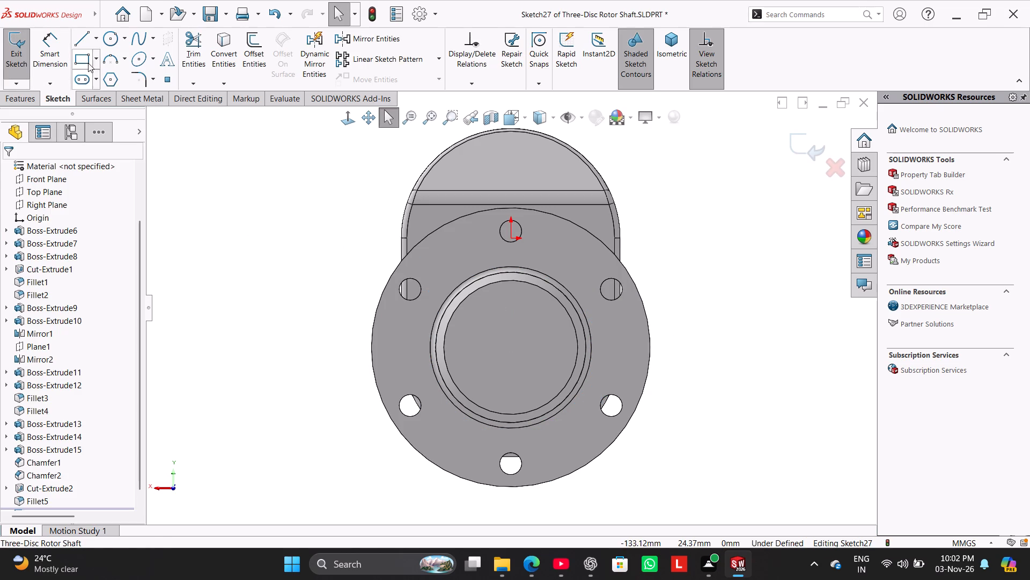
pyautogui.click(55, 45)
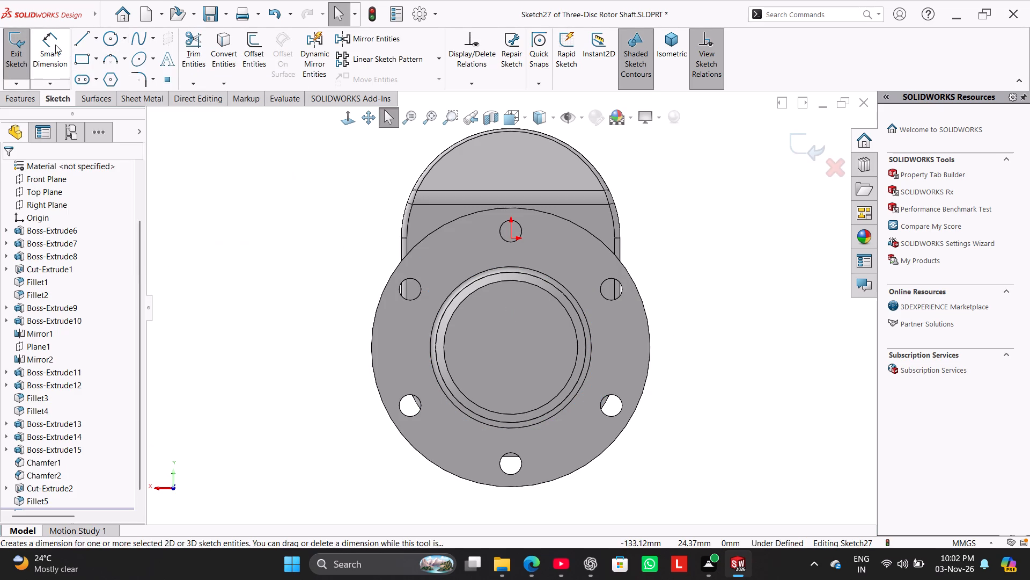
pyautogui.click(463, 283)
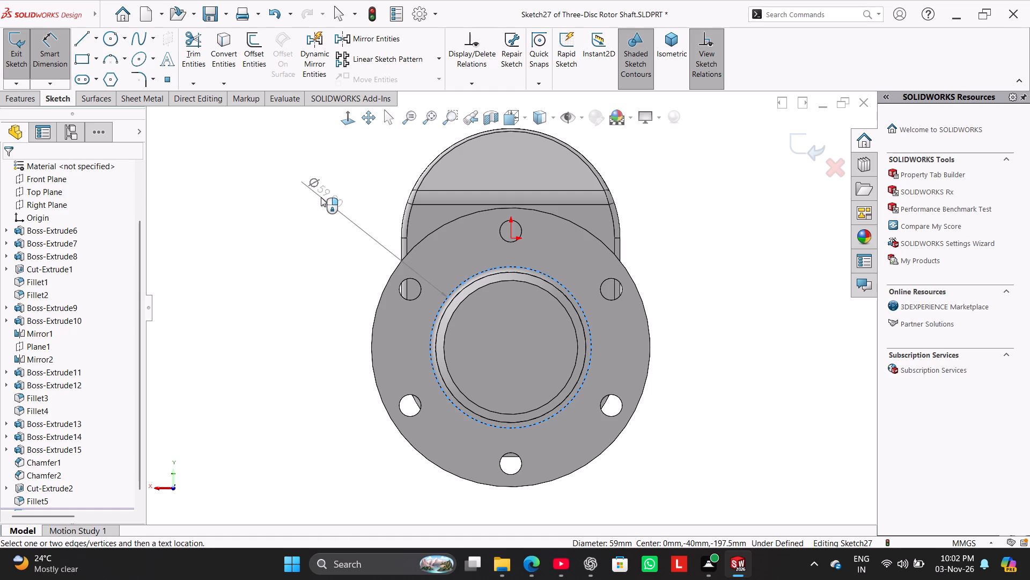
pyautogui.click(59, 61)
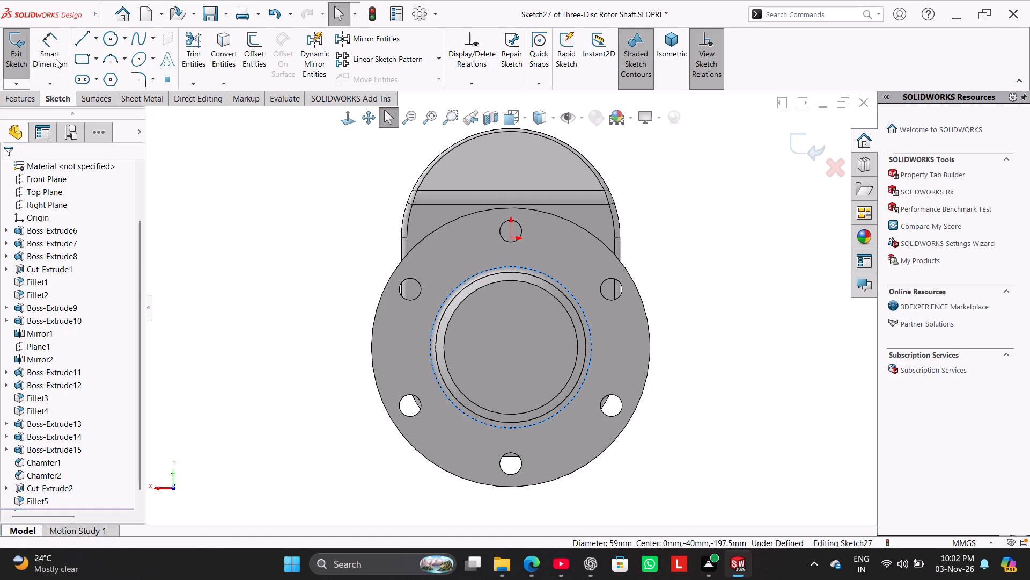
pyautogui.click(56, 59)
pyautogui.click(457, 305)
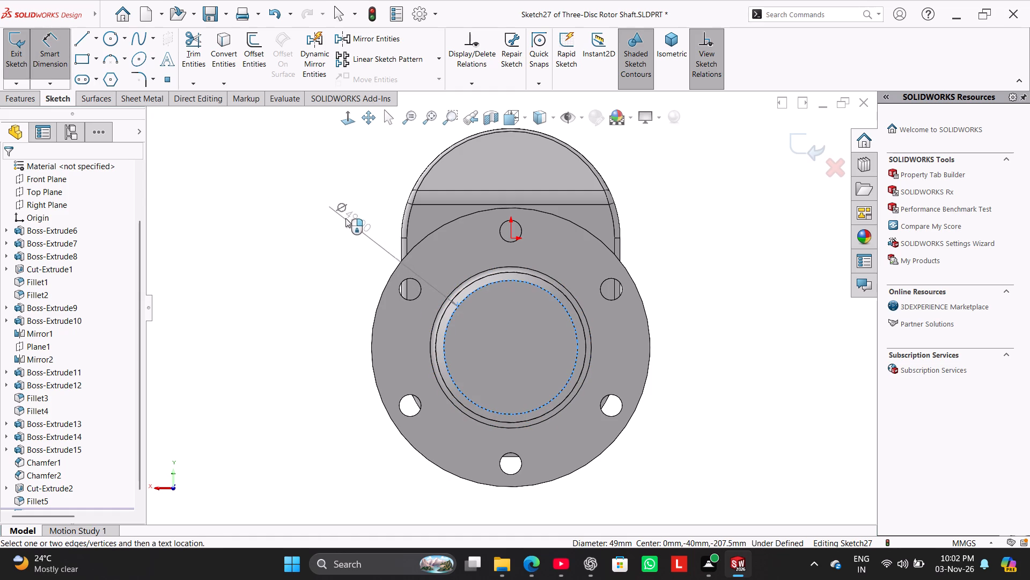
pyautogui.click(334, 204)
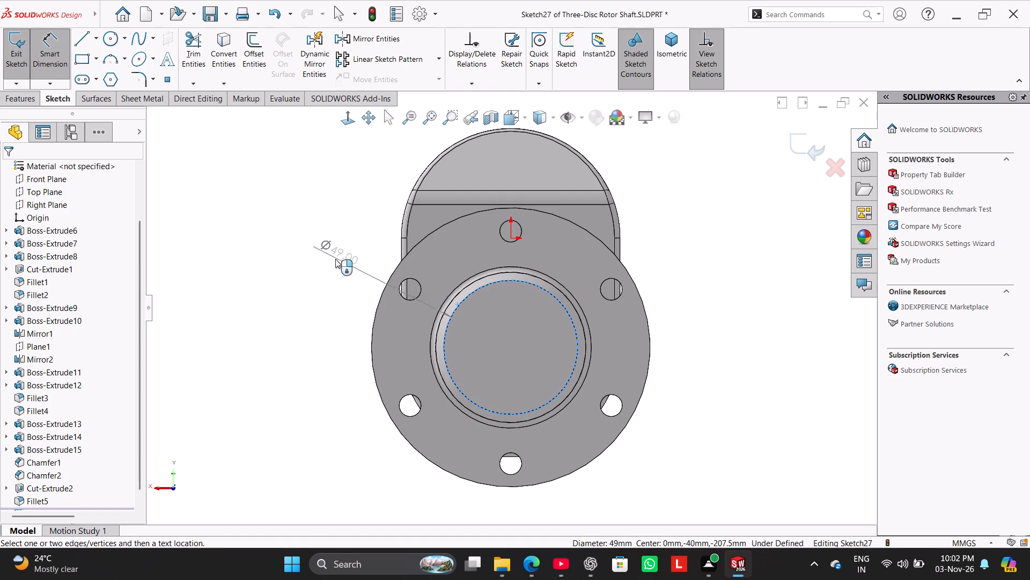
pyautogui.click(328, 253)
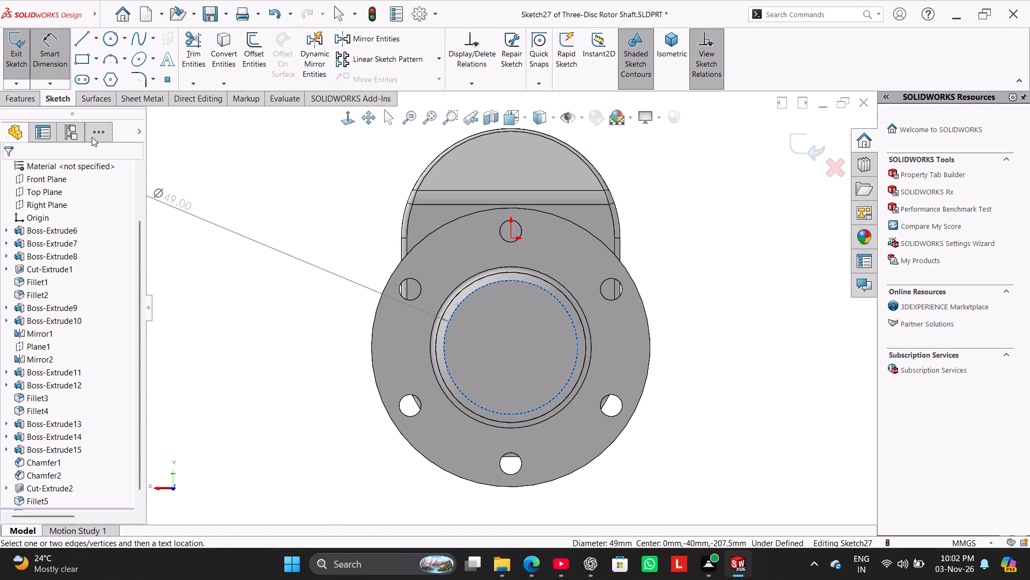
pyautogui.click(56, 64)
pyautogui.click(222, 184)
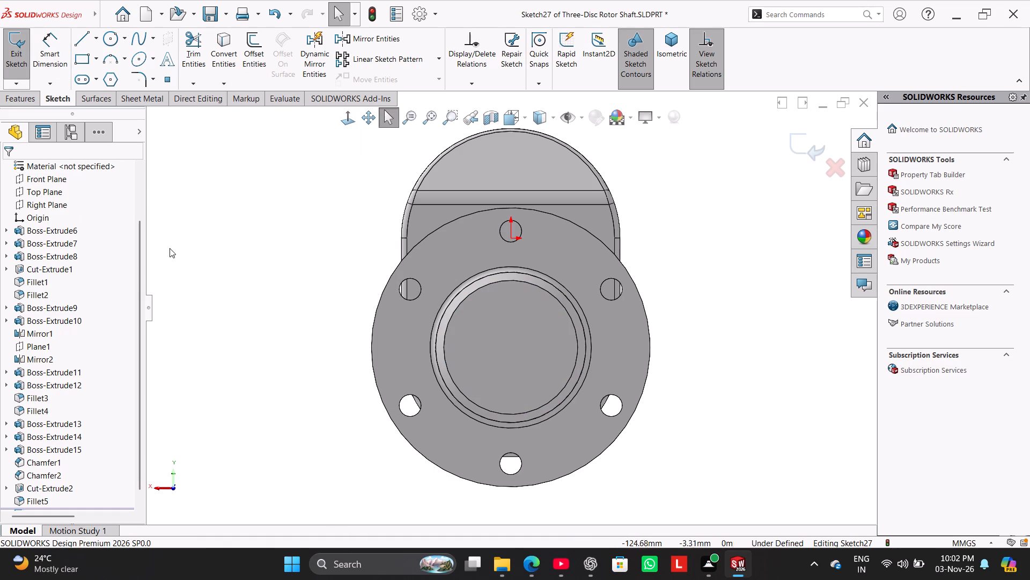
pyautogui.moveTo(143, 273); pyautogui.dragTo(138, 345)
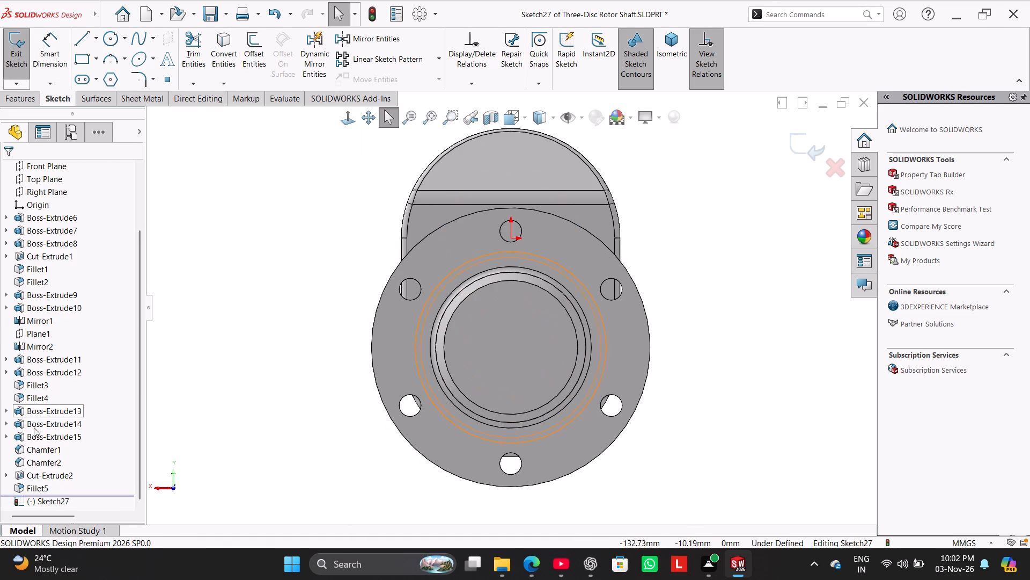
pyautogui.rightClick(43, 483)
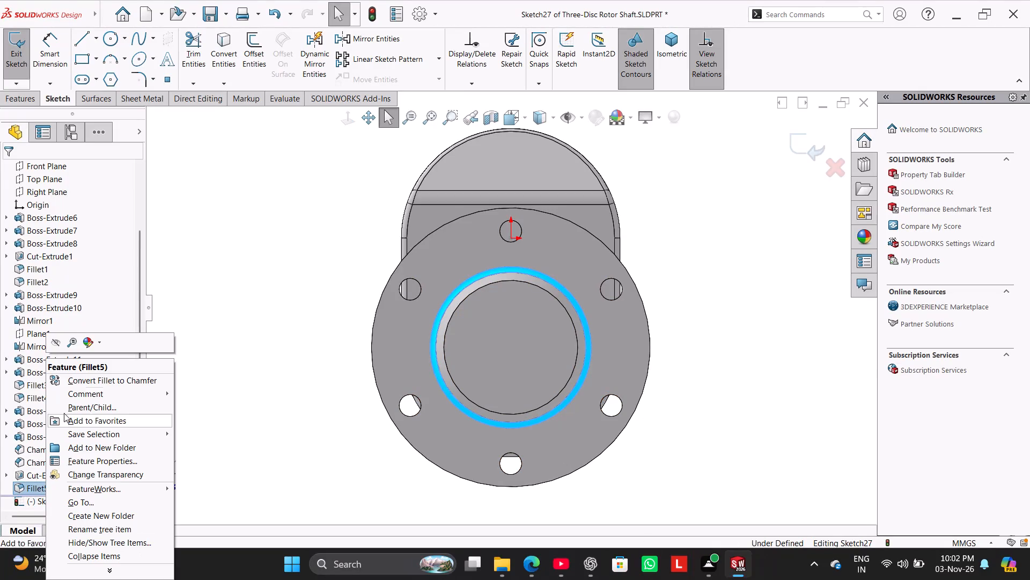
pyautogui.click(16, 55)
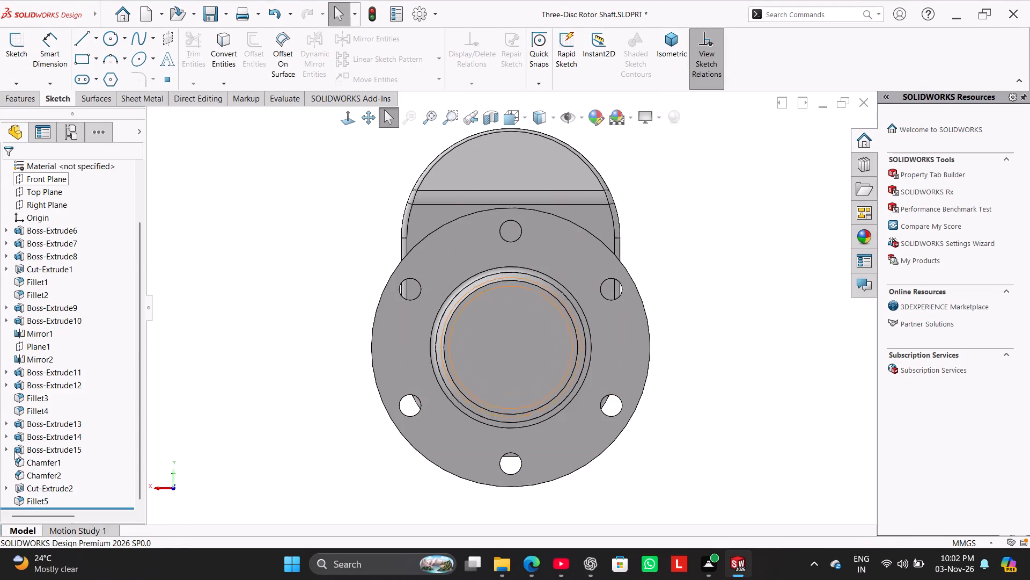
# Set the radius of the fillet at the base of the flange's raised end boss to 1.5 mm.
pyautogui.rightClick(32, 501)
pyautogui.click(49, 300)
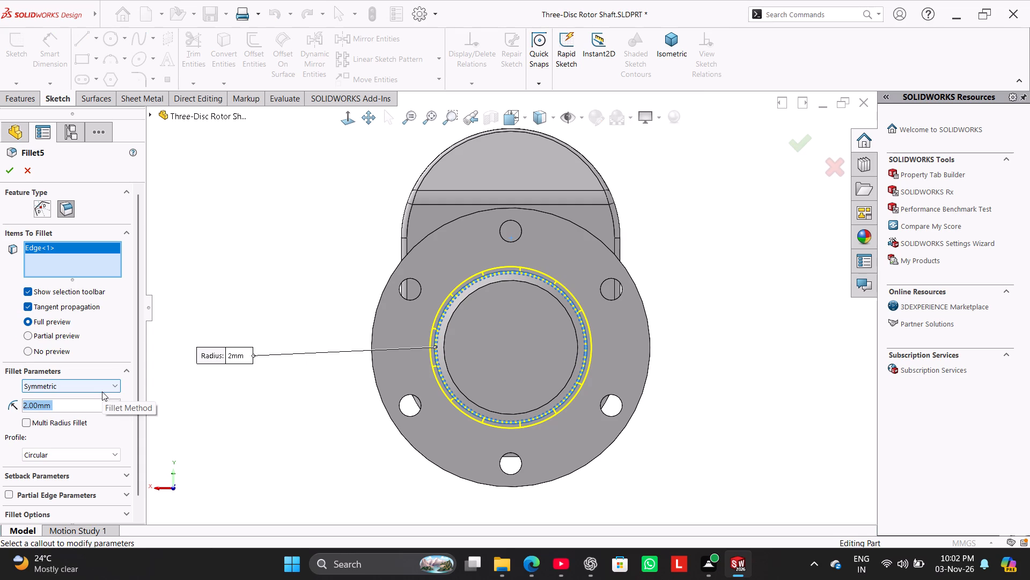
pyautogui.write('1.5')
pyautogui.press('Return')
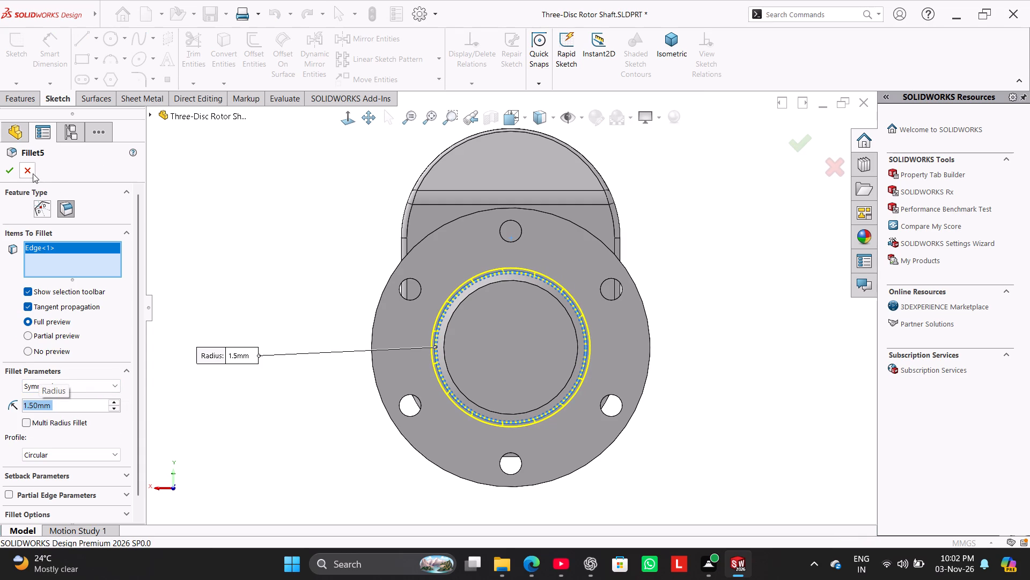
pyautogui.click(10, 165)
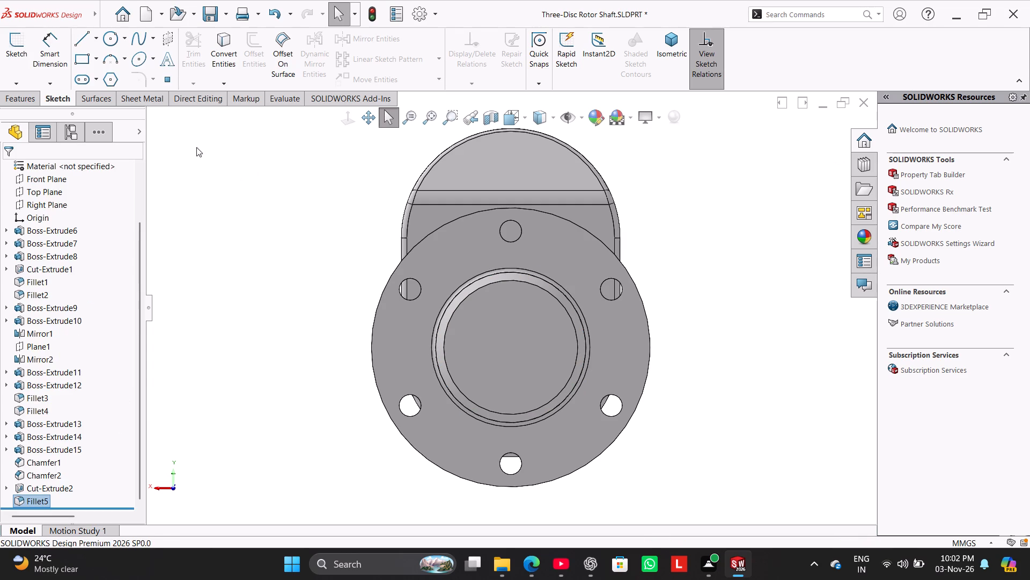
# Check the diameter of the boss fillet's outer edge in a temporary sketch on the flange face, leaving it without adding a dimension.
pyautogui.click(14, 48)
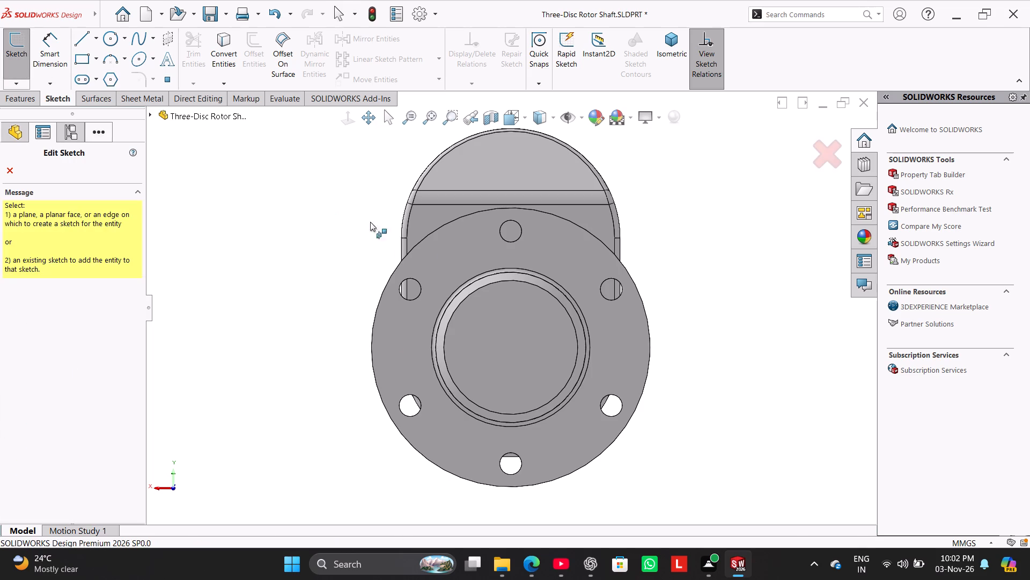
pyautogui.click(443, 255)
pyautogui.click(56, 46)
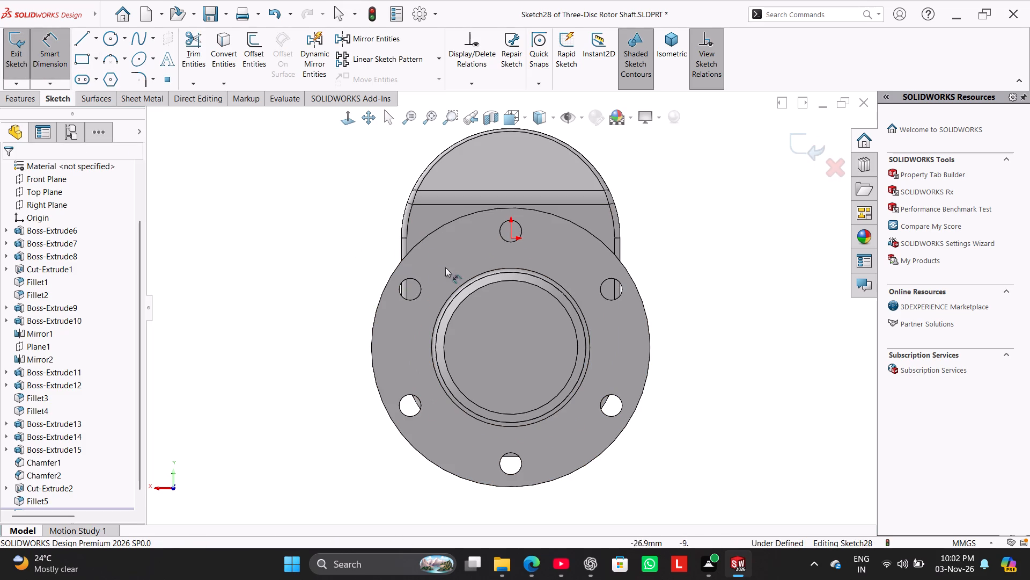
pyautogui.click(474, 273)
pyautogui.click(475, 275)
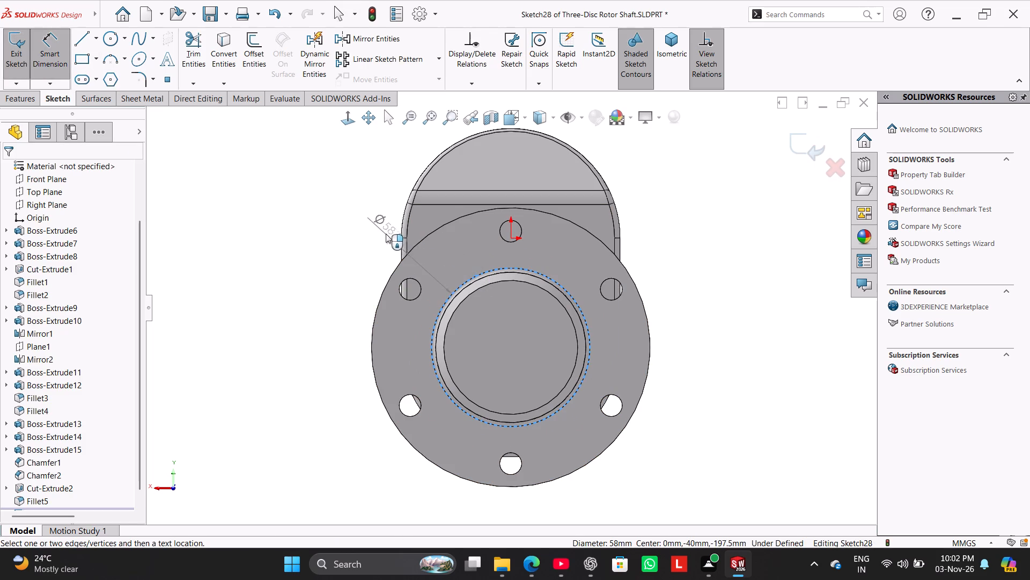
pyautogui.click(13, 61)
# Set the radius of the fillet at the base of the flange's raised end boss to 1 mm.
pyautogui.rightClick(46, 496)
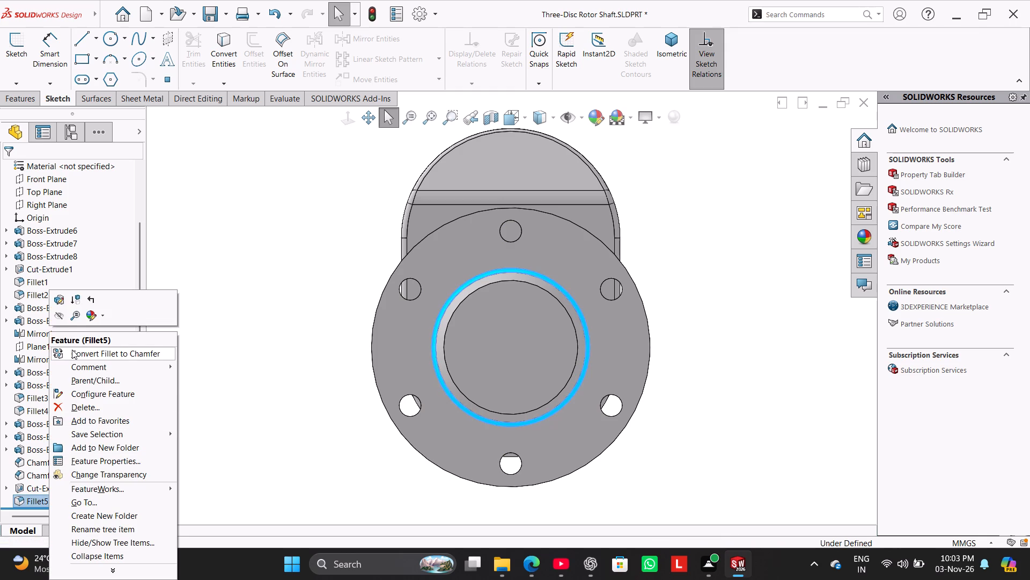
pyautogui.click(57, 301)
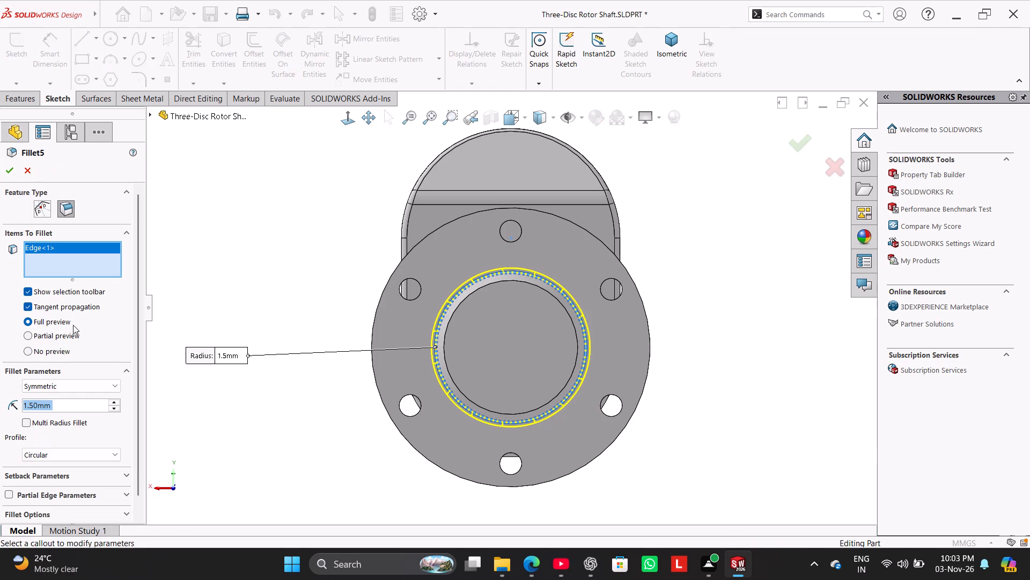
pyautogui.press('1')
pyautogui.press('Return')
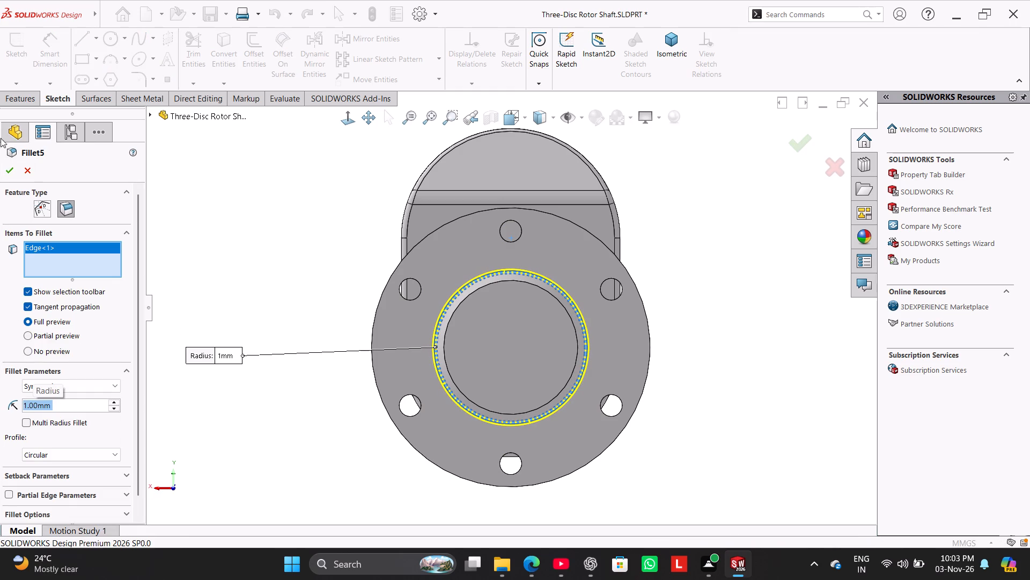
pyautogui.click(6, 175)
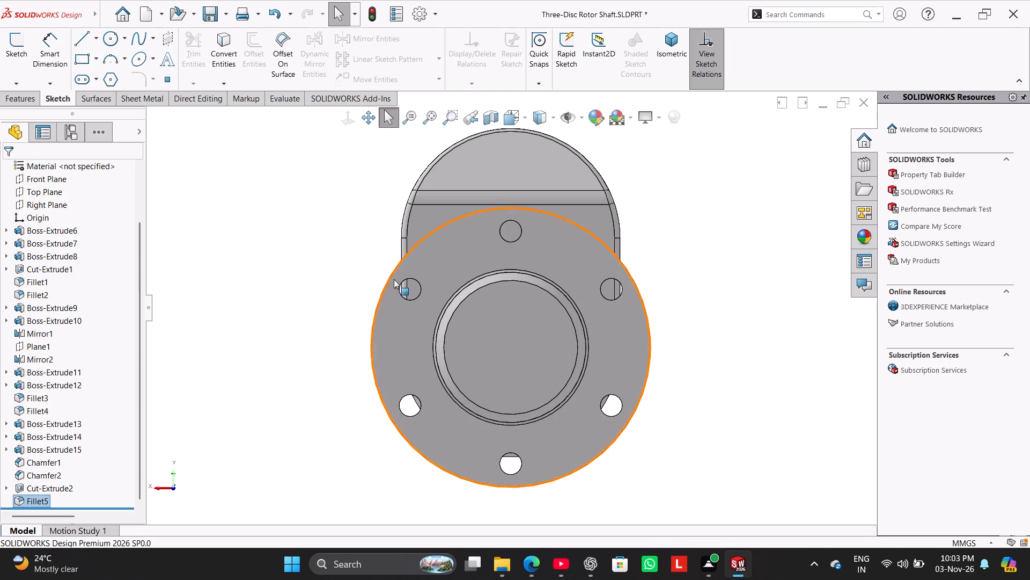
# Recheck the diameter of the boss fillet's outer edge in a temporary flange-face sketch, leaving it without adding a dimension.
pyautogui.click(434, 263)
pyautogui.moveTo(9, 50); pyautogui.dragTo(17, 52)
pyautogui.click(54, 50)
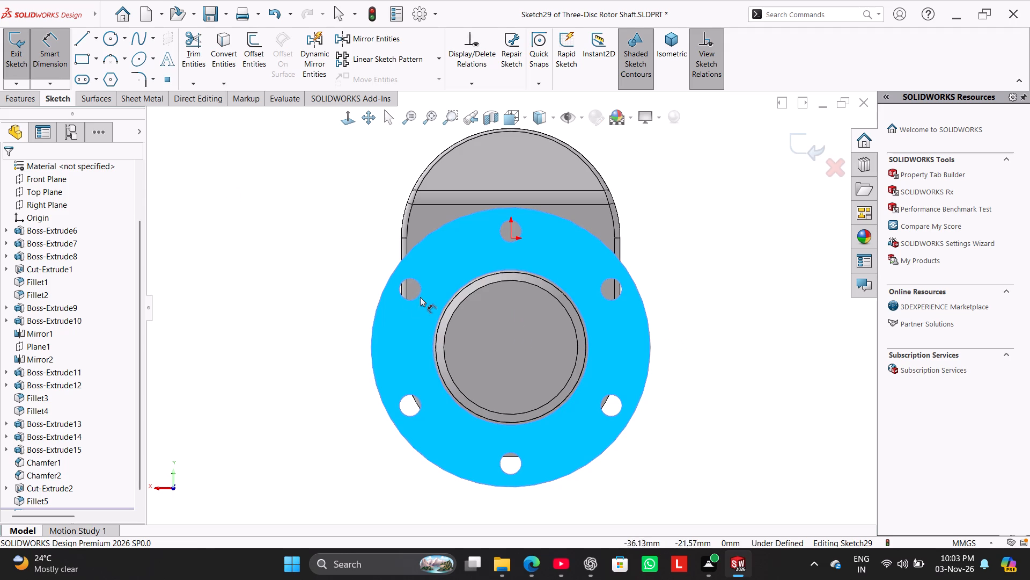
pyautogui.scroll(1, 557, 264)
pyautogui.scroll(-2, 547, 264)
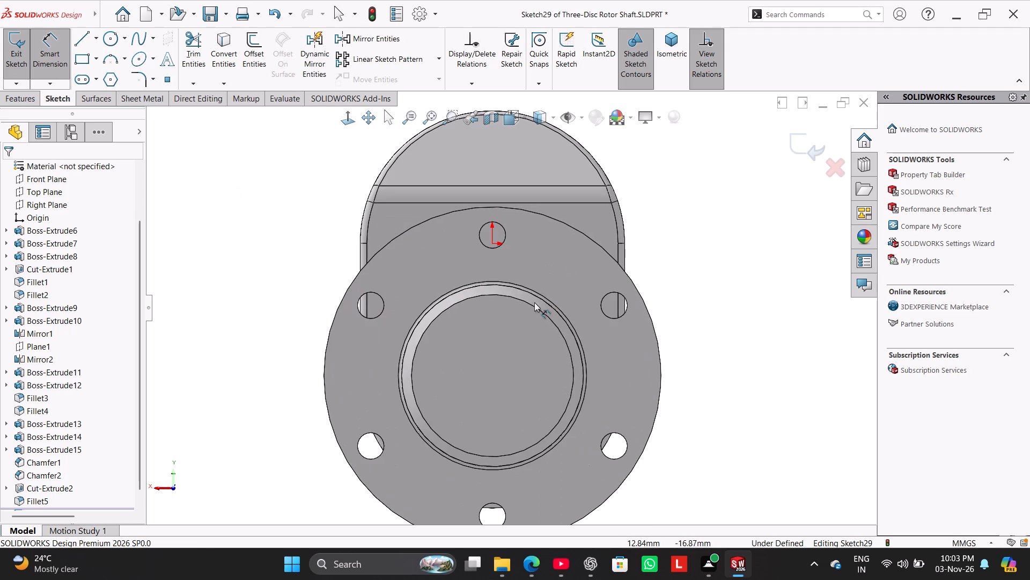
pyautogui.click(533, 290)
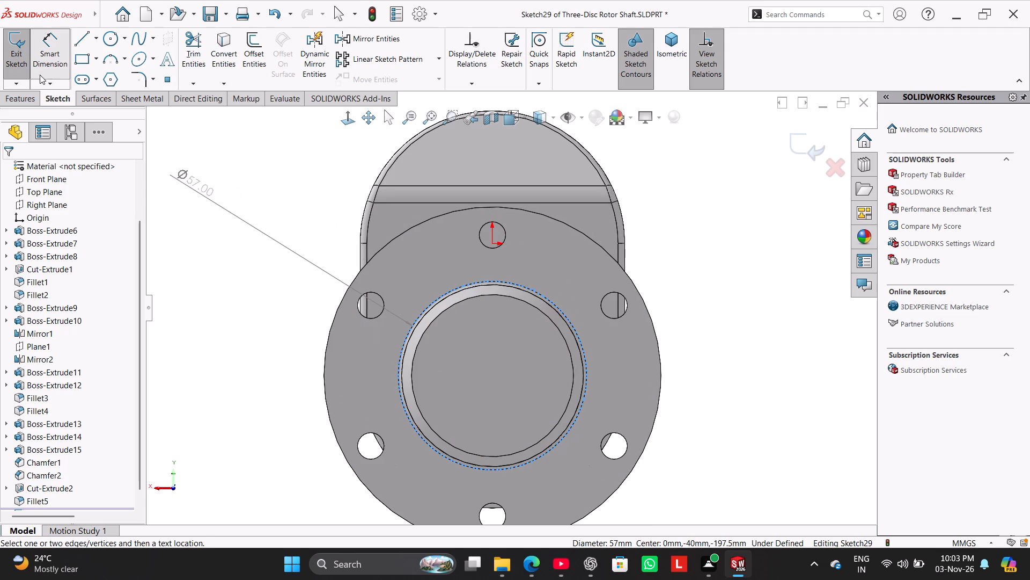
pyautogui.click(38, 64)
pyautogui.click(16, 57)
# Apply the dark red standard colour (red 192, green 0) to the whole Three-Disc Rotor Shaft part.
pyautogui.moveTo(324, 310); pyautogui.dragTo(349, 259, button='right')
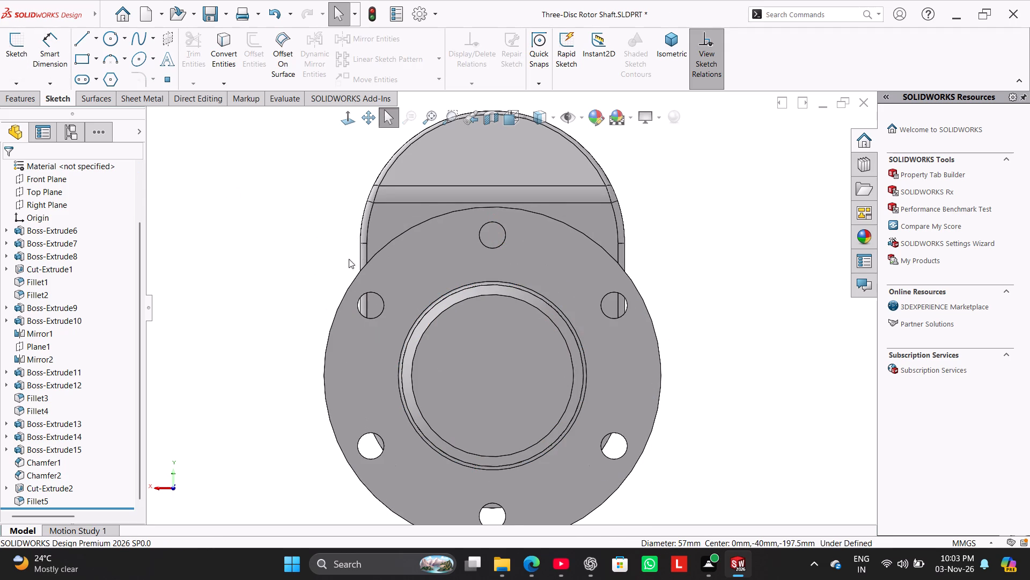
pyautogui.moveTo(349, 259); pyautogui.dragTo(429, 199, button='right')
pyautogui.click(312, 235)
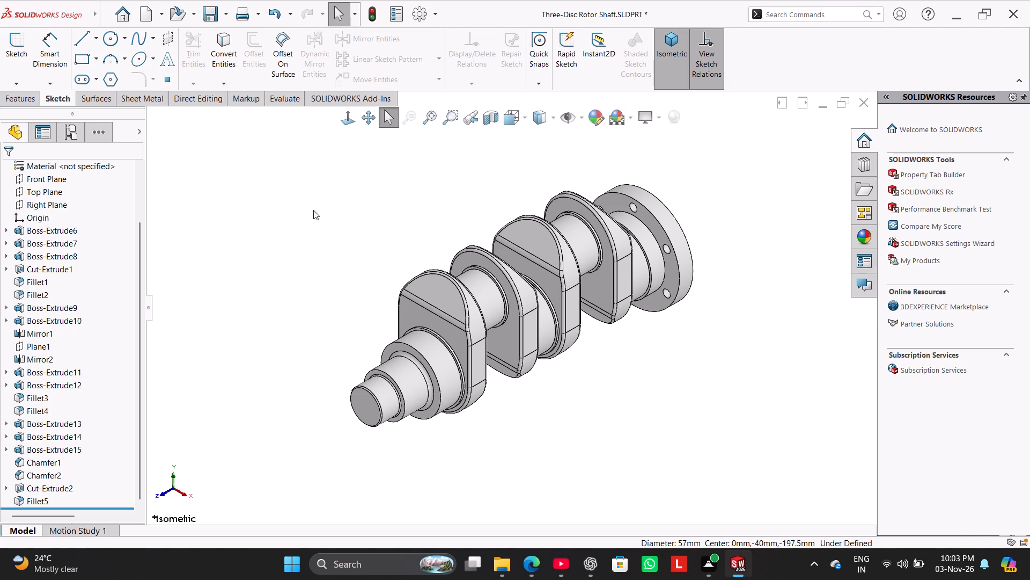
pyautogui.click(597, 115)
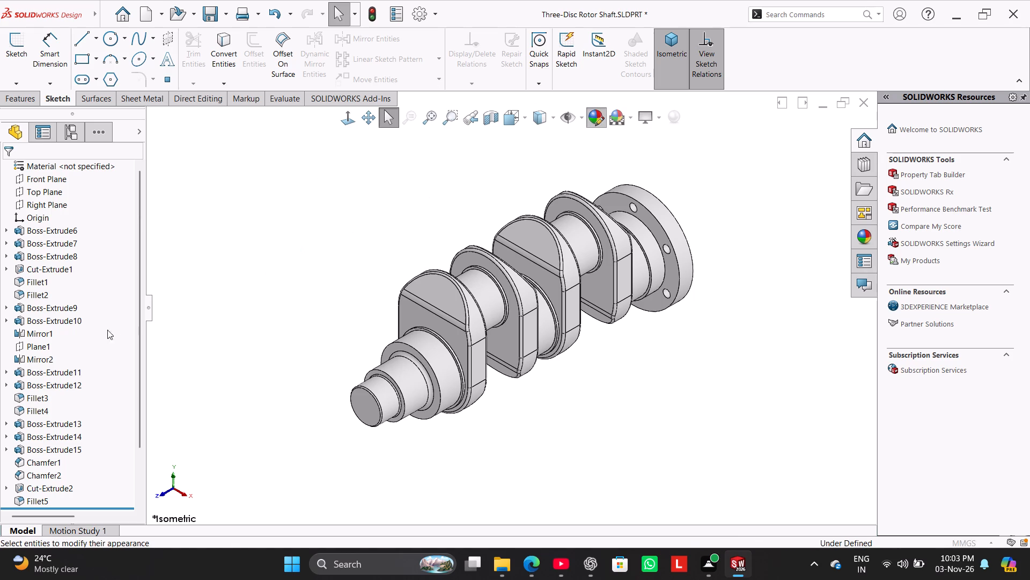
pyautogui.moveTo(138, 268); pyautogui.dragTo(145, 227)
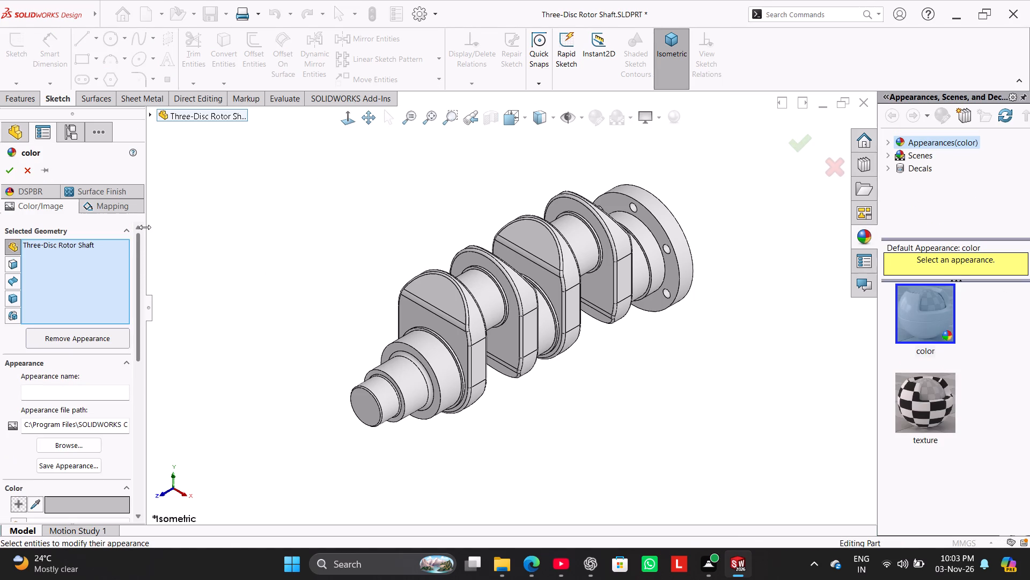
pyautogui.moveTo(138, 247); pyautogui.dragTo(142, 318)
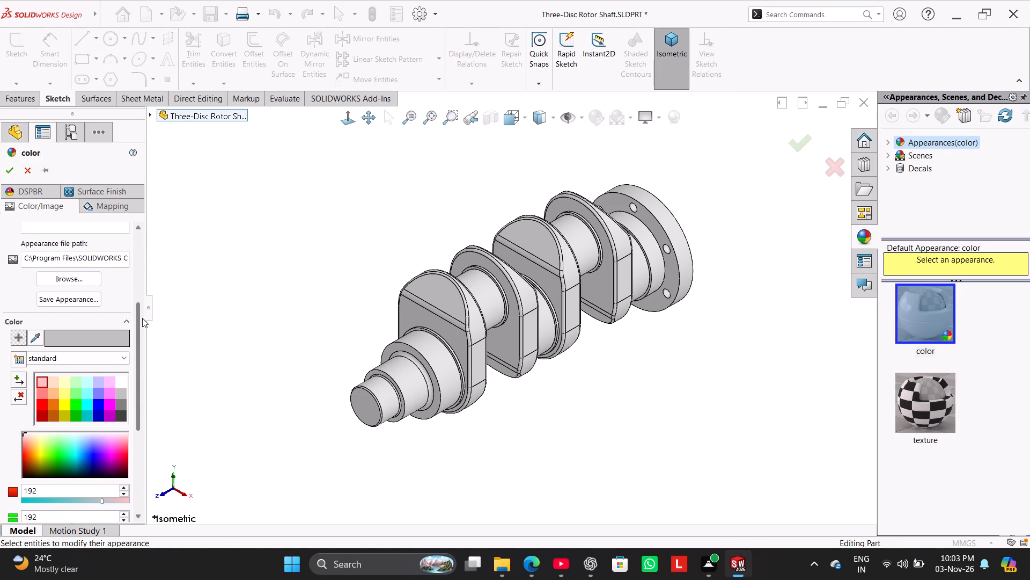
pyautogui.moveTo(142, 318); pyautogui.dragTo(138, 323)
pyautogui.click(40, 379)
pyautogui.click(40, 389)
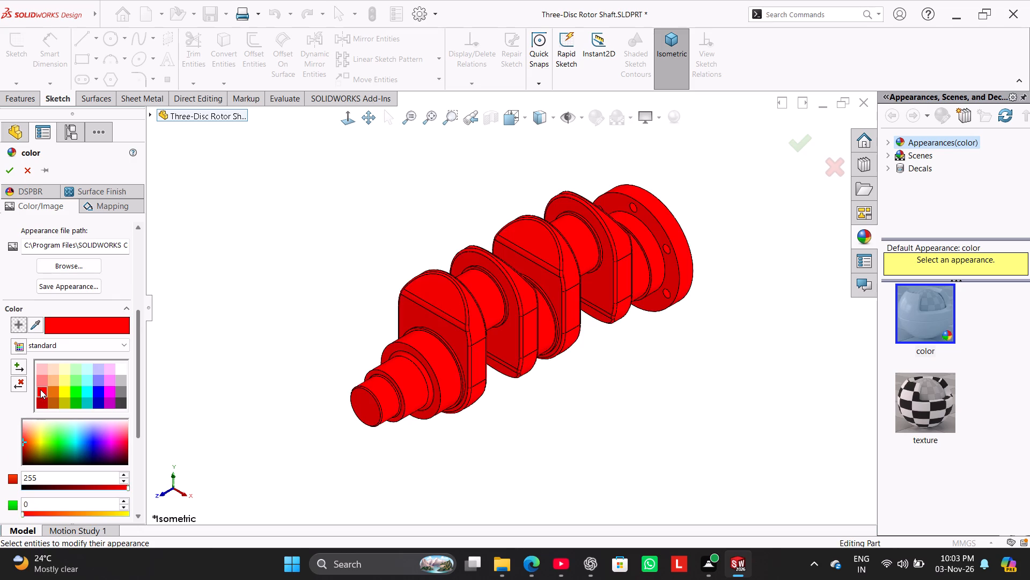
pyautogui.click(42, 399)
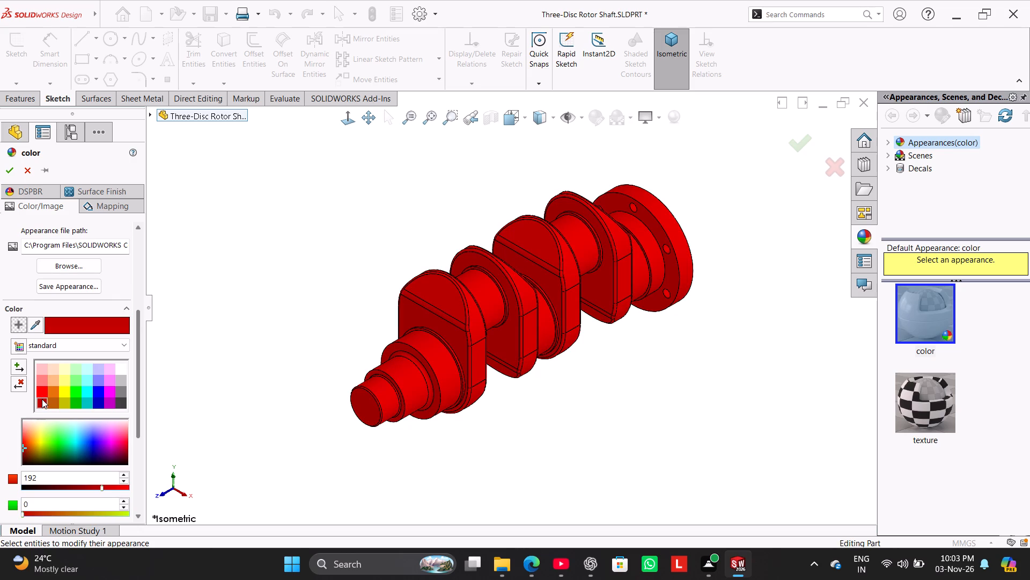
pyautogui.click(11, 172)
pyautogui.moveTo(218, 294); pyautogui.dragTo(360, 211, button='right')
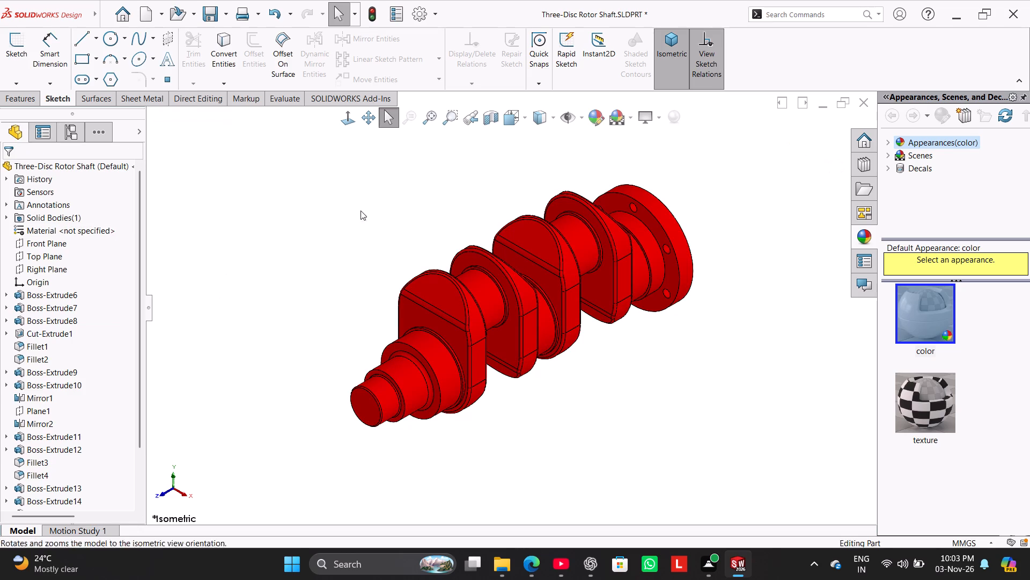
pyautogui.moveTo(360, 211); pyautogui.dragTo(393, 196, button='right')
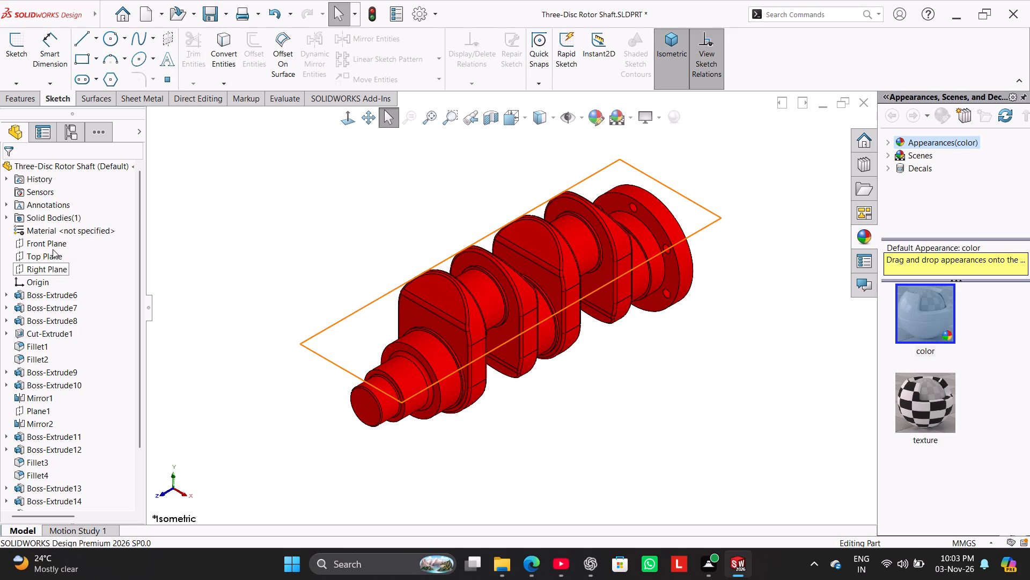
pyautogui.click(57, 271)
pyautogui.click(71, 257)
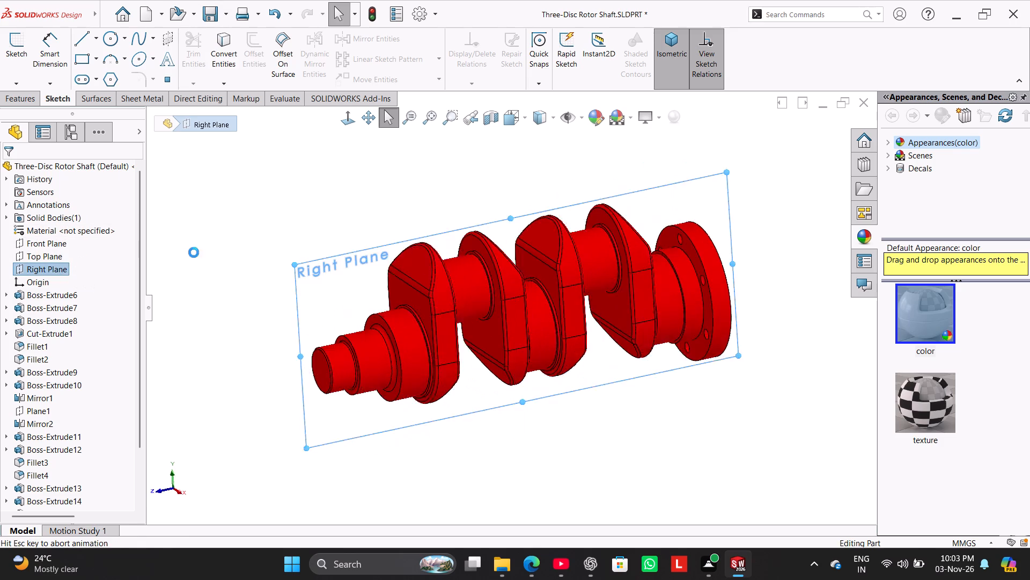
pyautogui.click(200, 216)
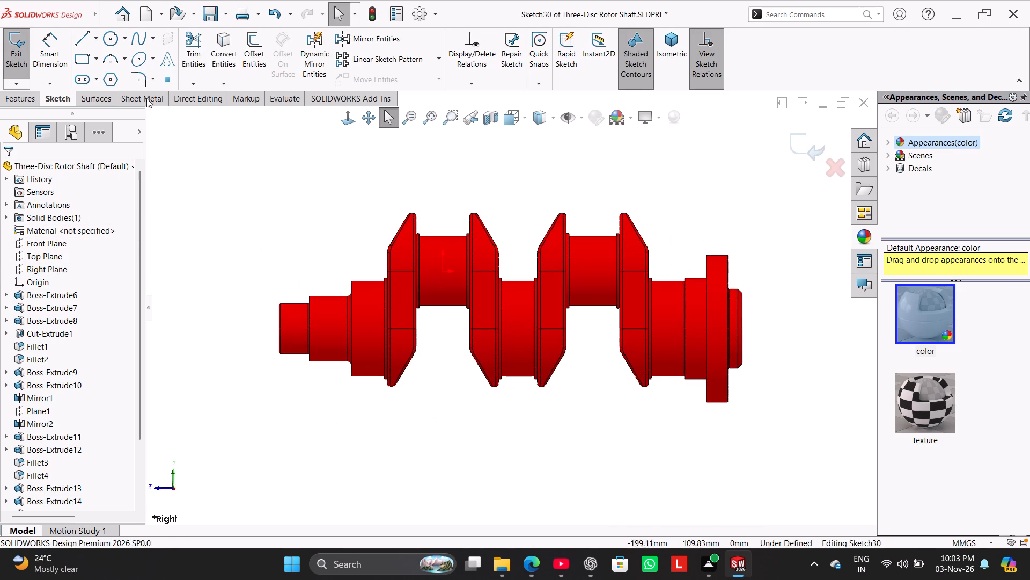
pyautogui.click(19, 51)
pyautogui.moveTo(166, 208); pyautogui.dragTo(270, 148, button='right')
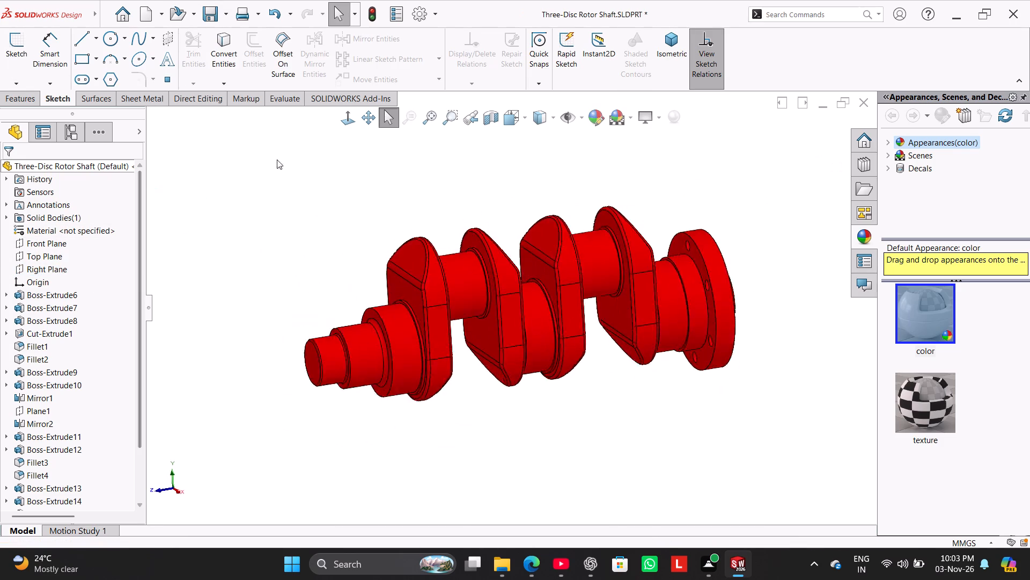
# Save the finished part as the SOLIDWORKS part file Three-Disc Rotor Shaft.SLDPRT in the Worked folder, replacing the existing file.
pyautogui.click(228, 10)
pyautogui.click(243, 48)
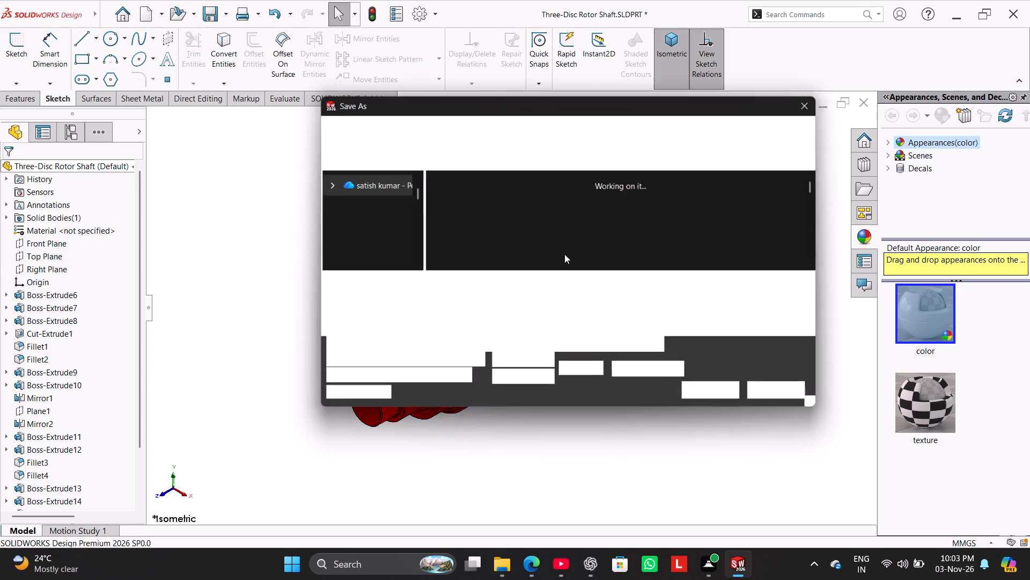
pyautogui.click(722, 395)
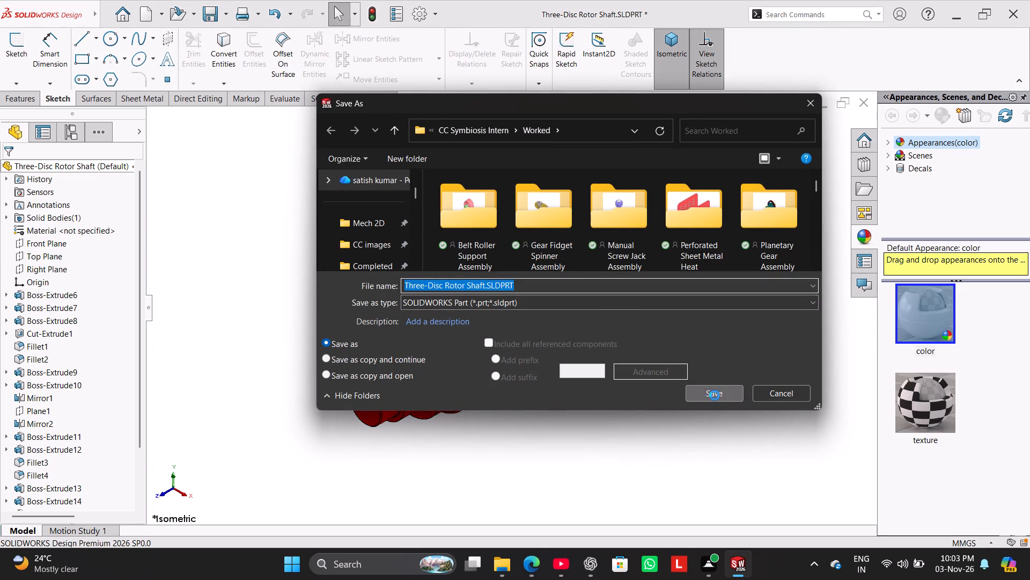
pyautogui.click(550, 282)
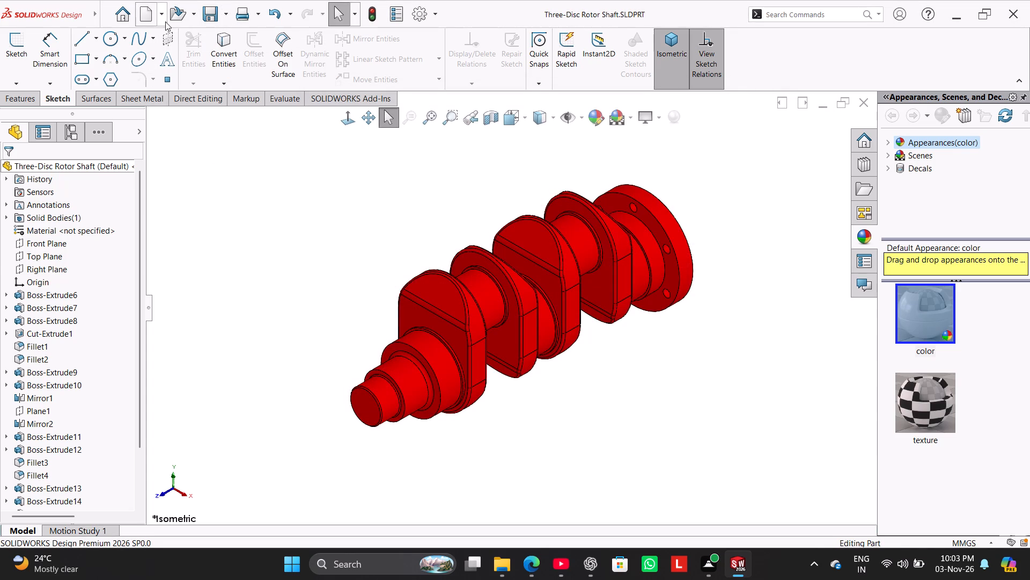
# Save a PDF version of the part as Three-Disc Rotor Shaft.pdf in the Worked folder, in the isometric view.
pyautogui.click(222, 19)
pyautogui.click(237, 48)
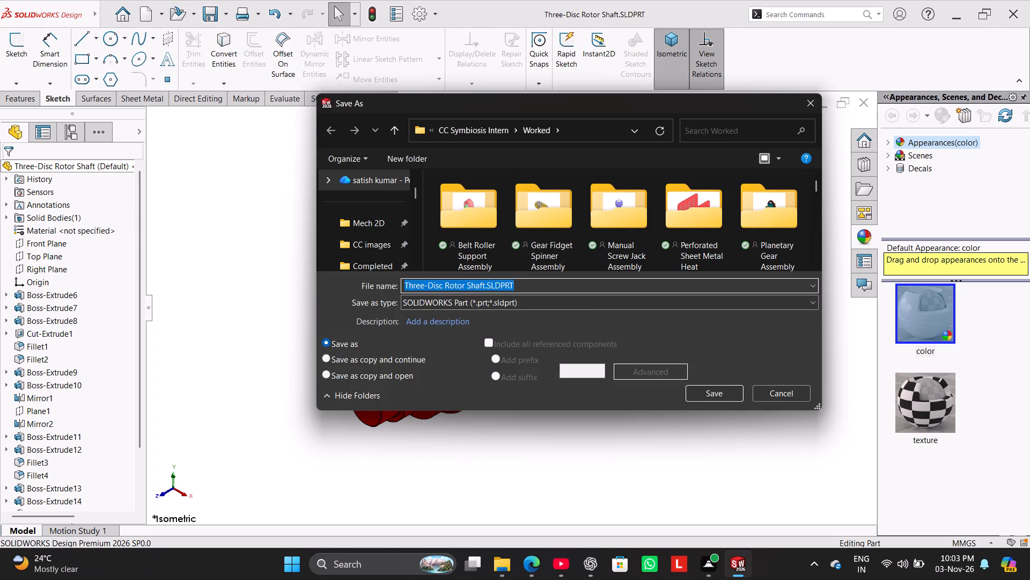
pyautogui.click(586, 303)
pyautogui.click(603, 105)
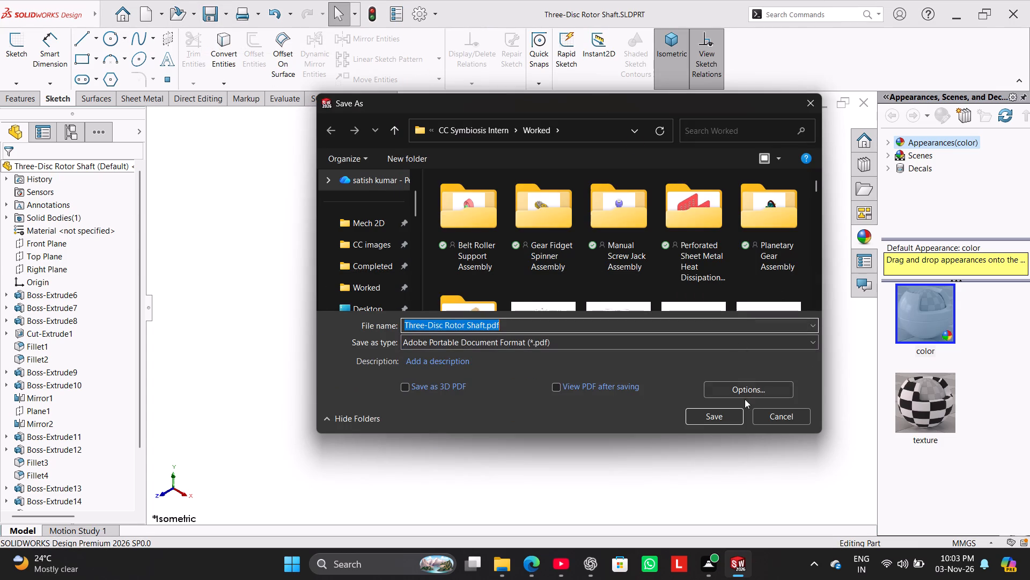
pyautogui.click(723, 415)
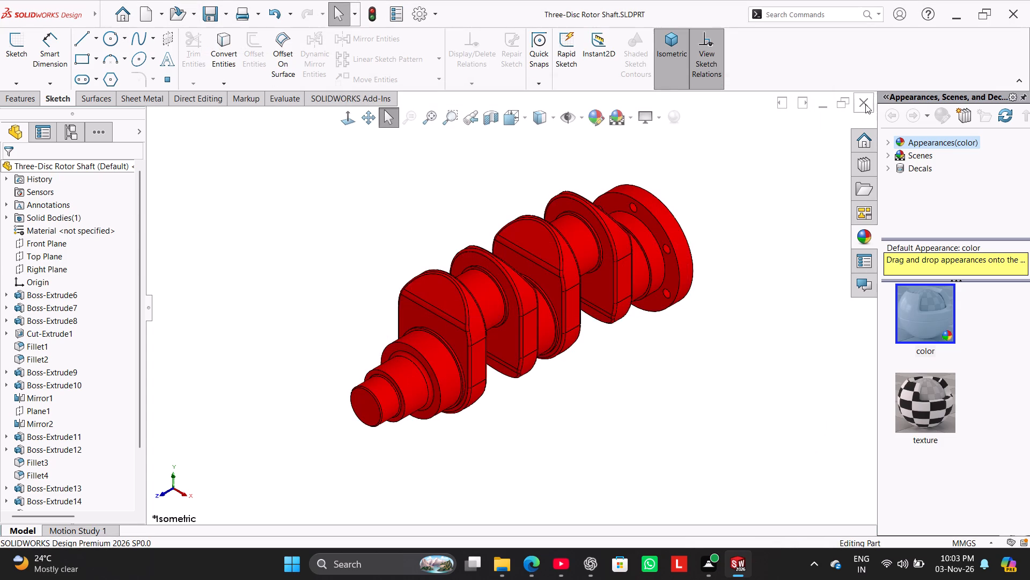
# Close the Three-Disc Rotor Shaft part document.
pyautogui.click(865, 104)
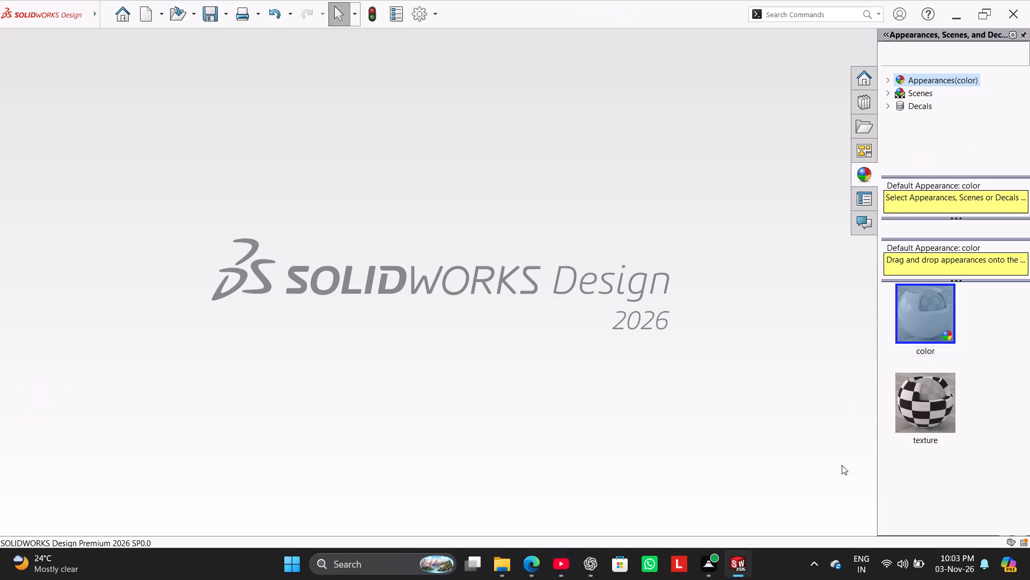